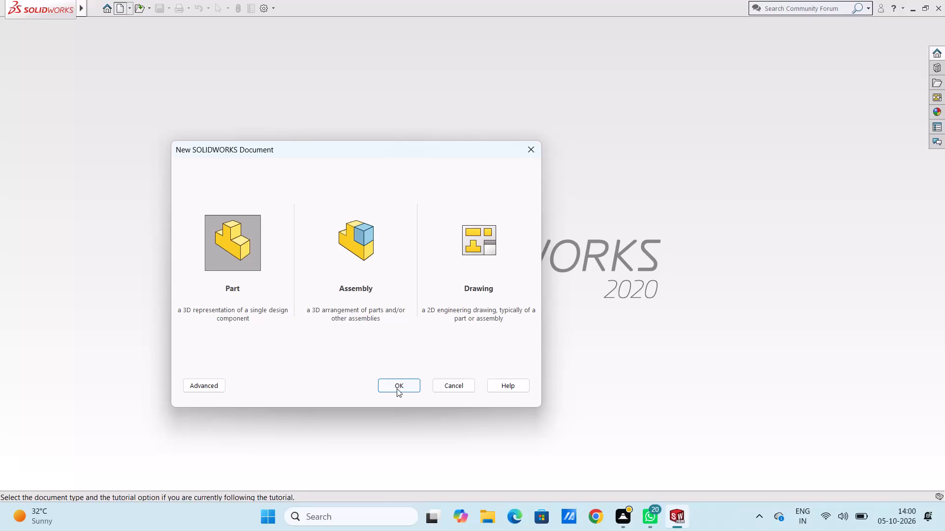
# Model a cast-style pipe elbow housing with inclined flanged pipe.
# Create a new part document.
pyautogui.click(396, 386)
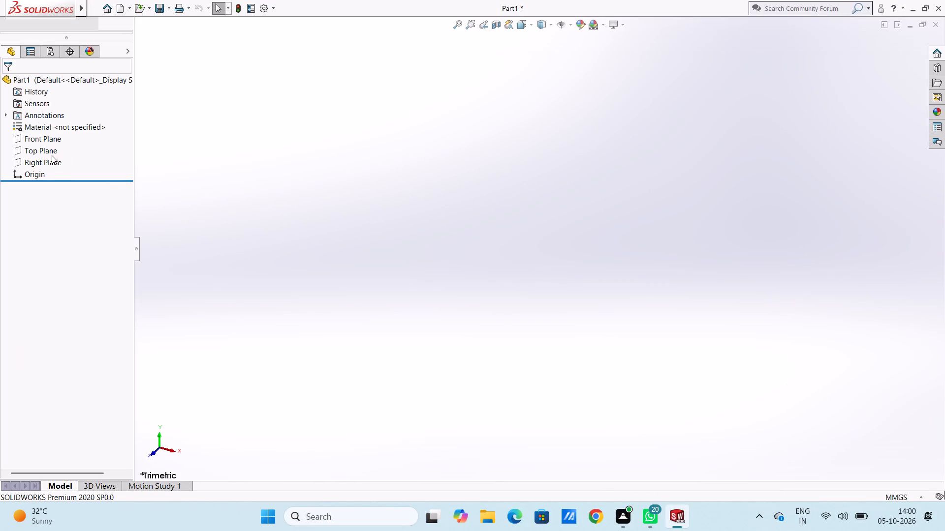
# Start a new sketch on the Top Plane.
pyautogui.click(46, 151)
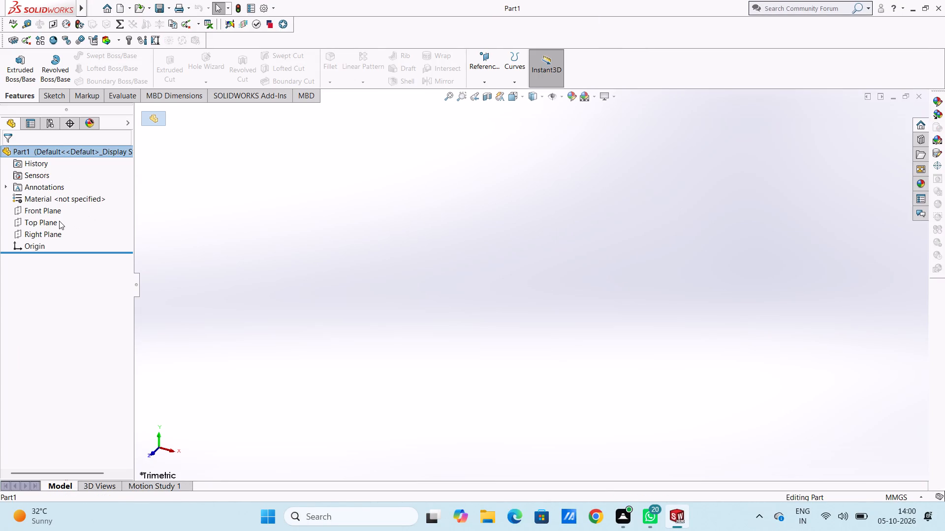
pyautogui.click(52, 222)
pyautogui.click(57, 209)
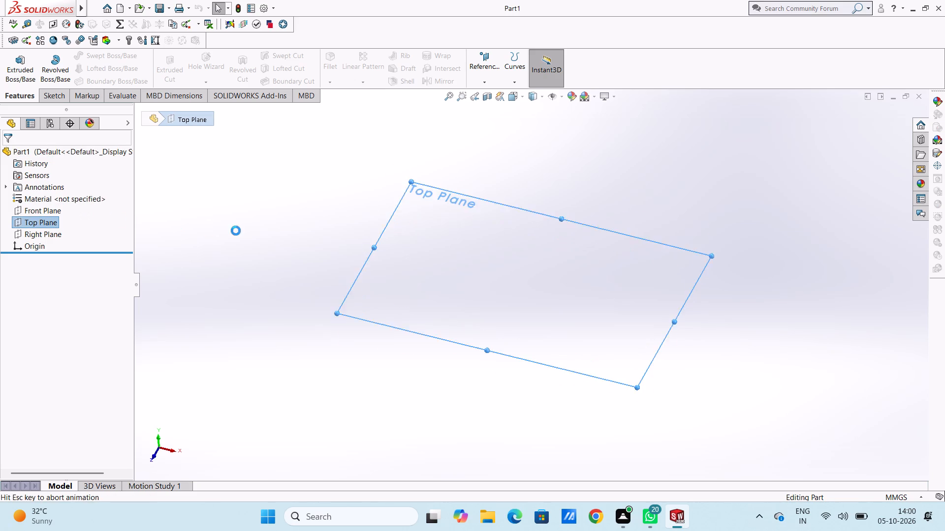
pyautogui.click(284, 236)
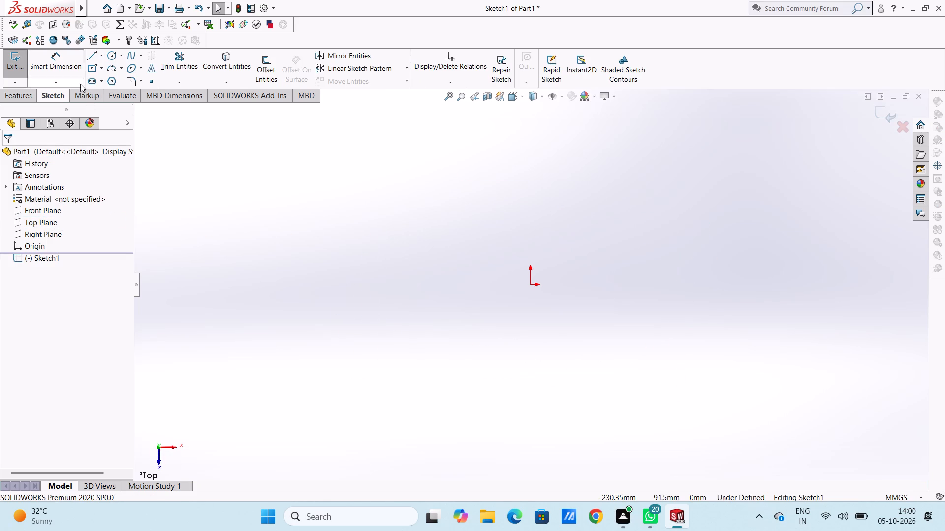
# Sketch a center rectangle from the origin, 50 mm high and 65 mm wide.
pyautogui.moveTo(91, 69); pyautogui.dragTo(97, 76)
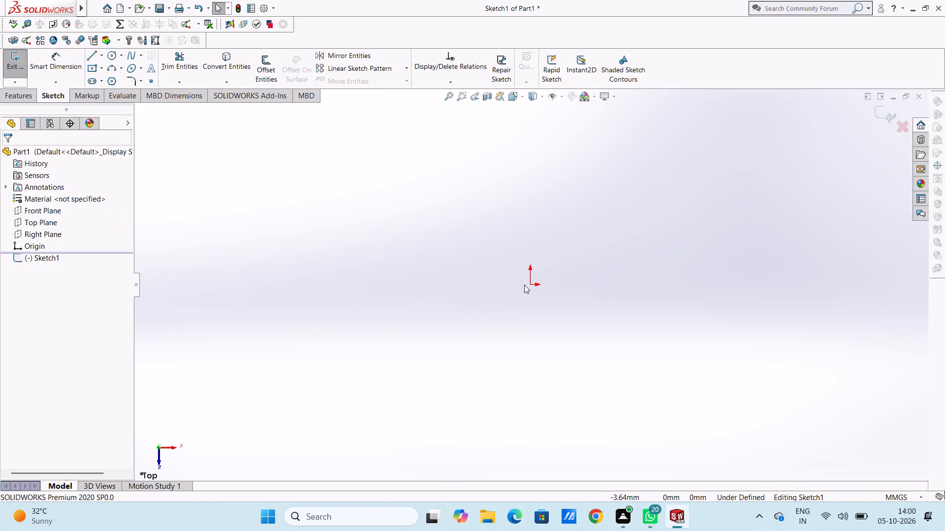
pyautogui.click(528, 285)
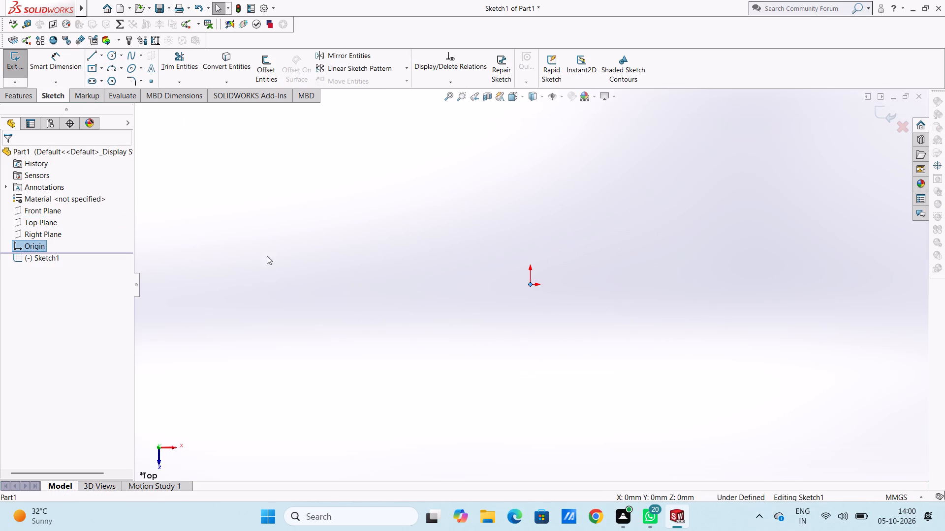
pyautogui.click(198, 185)
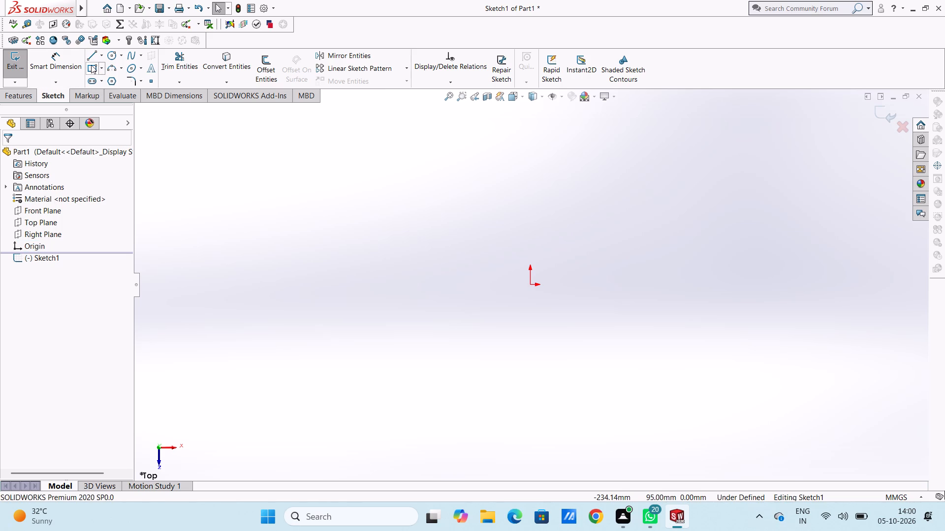
pyautogui.click(91, 65)
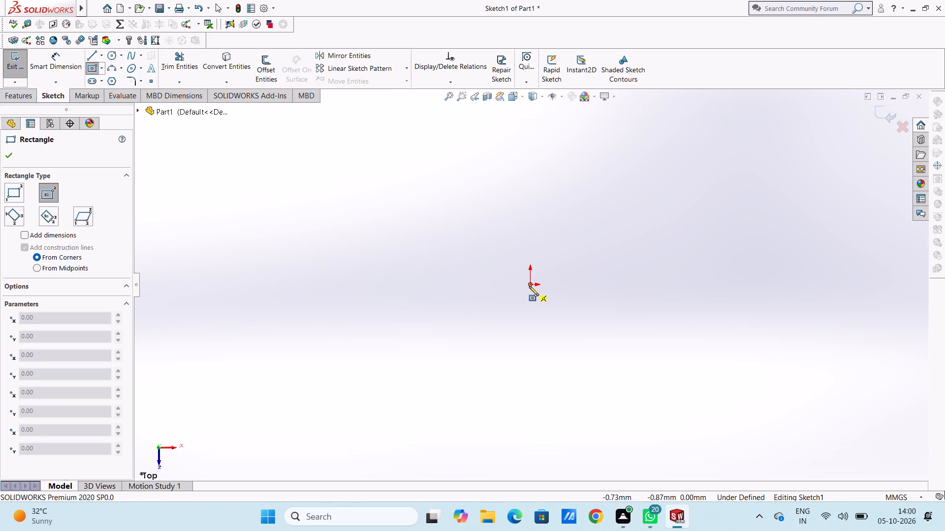
pyautogui.click(529, 286)
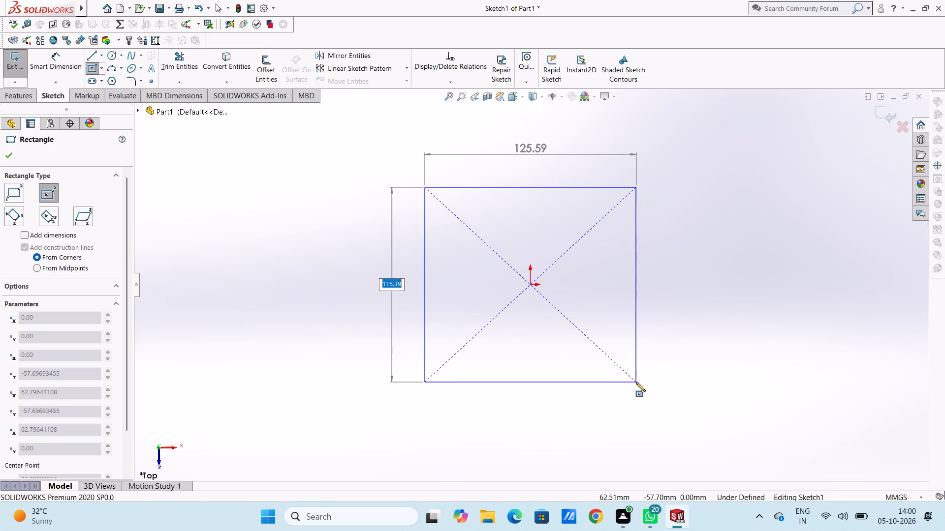
pyautogui.write('50')
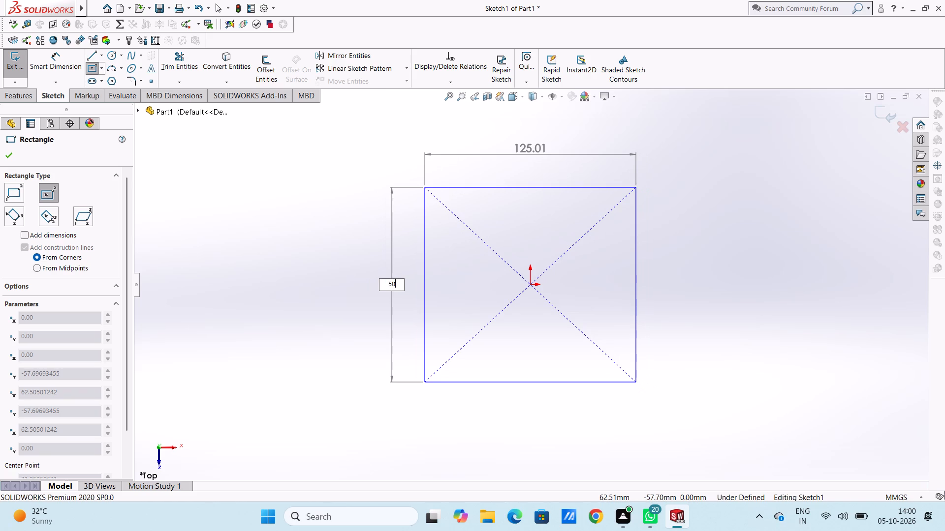
pyautogui.press('Return')
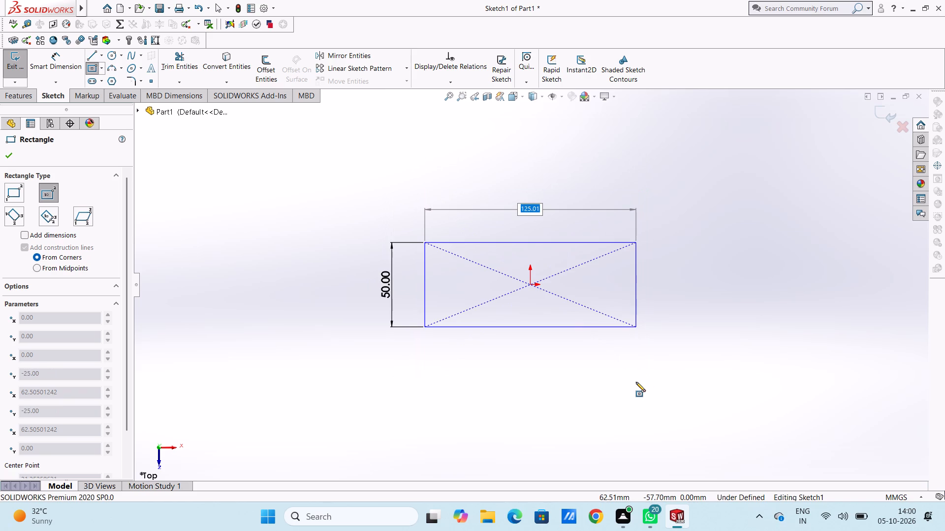
pyautogui.write('65')
pyautogui.press('Return')
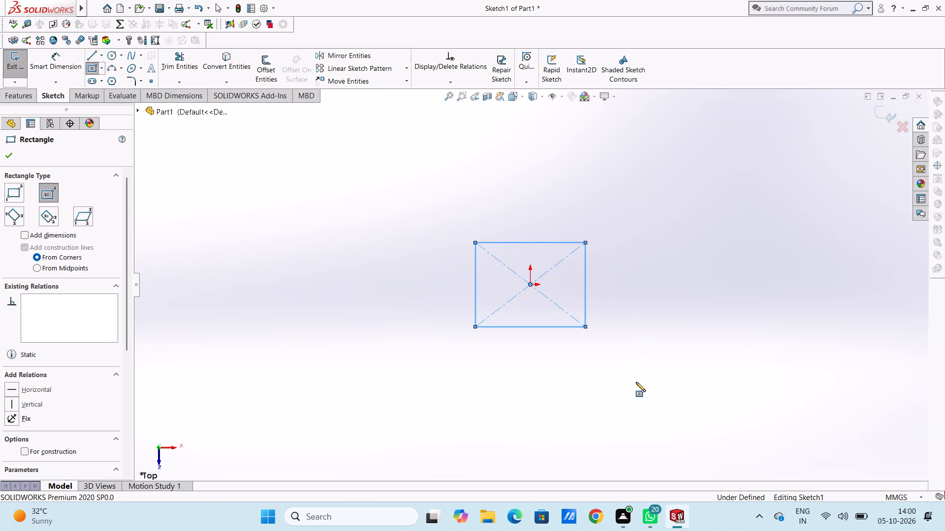
pyautogui.click(9, 156)
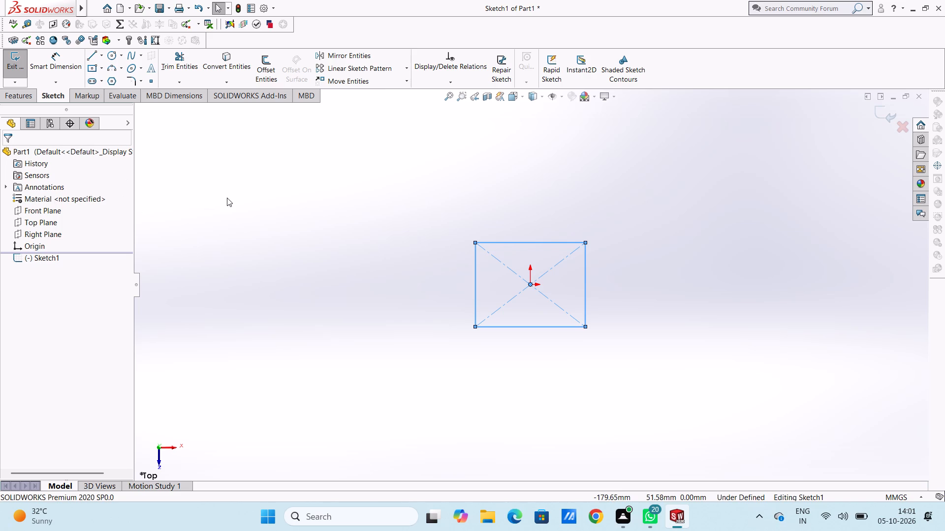
# Add Smart Dimensions to the rectangle's left side and top side, placing them outside the profile.
pyautogui.hotkey('ctrl', '7')
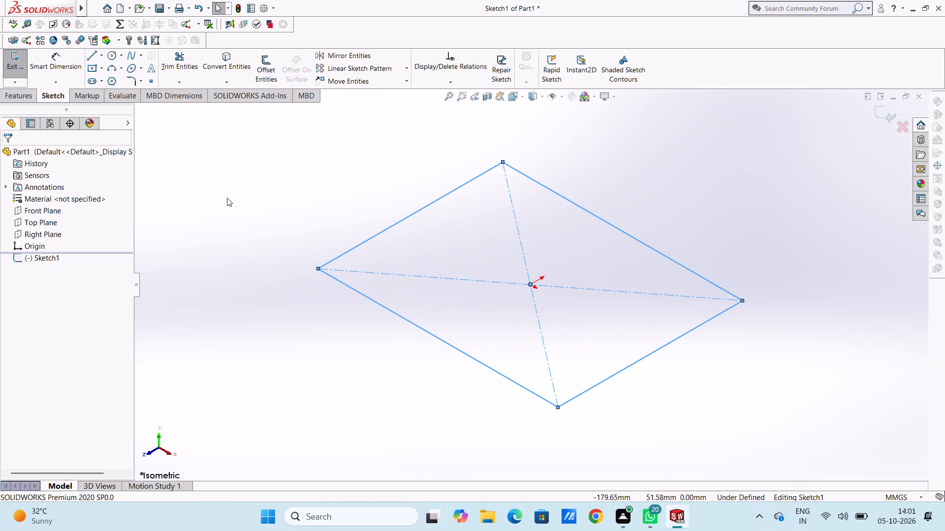
pyautogui.hotkey('ctrl', '5')
pyautogui.scroll(2, 227, 198)
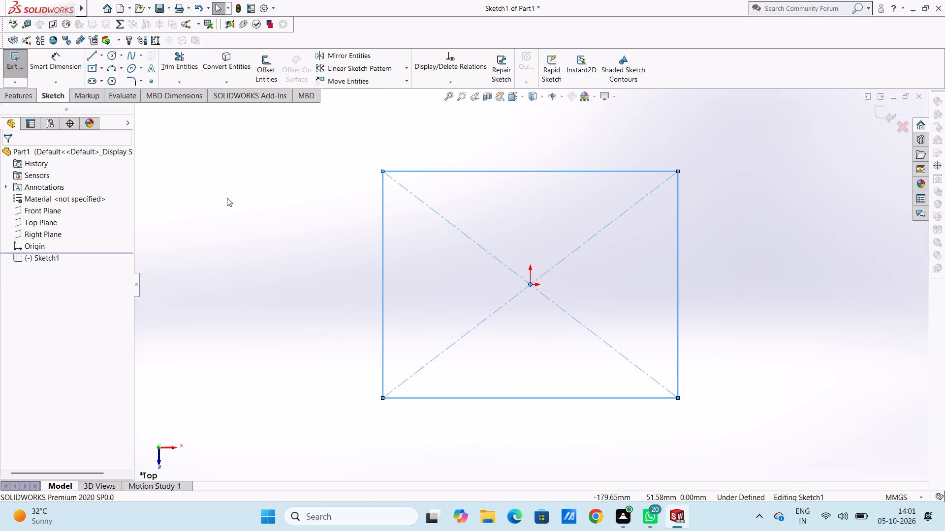
pyautogui.scroll(-2, 402, 178)
pyautogui.scroll(4, 496, 207)
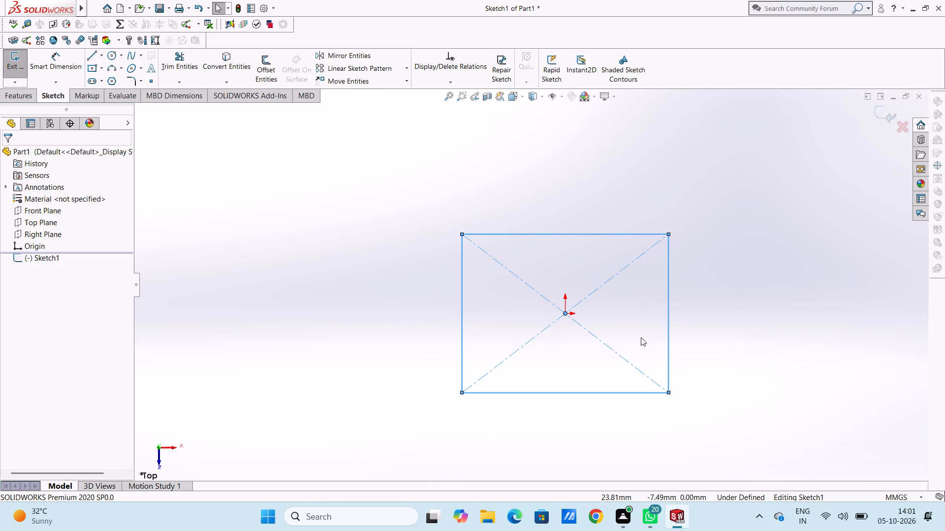
pyautogui.click(53, 67)
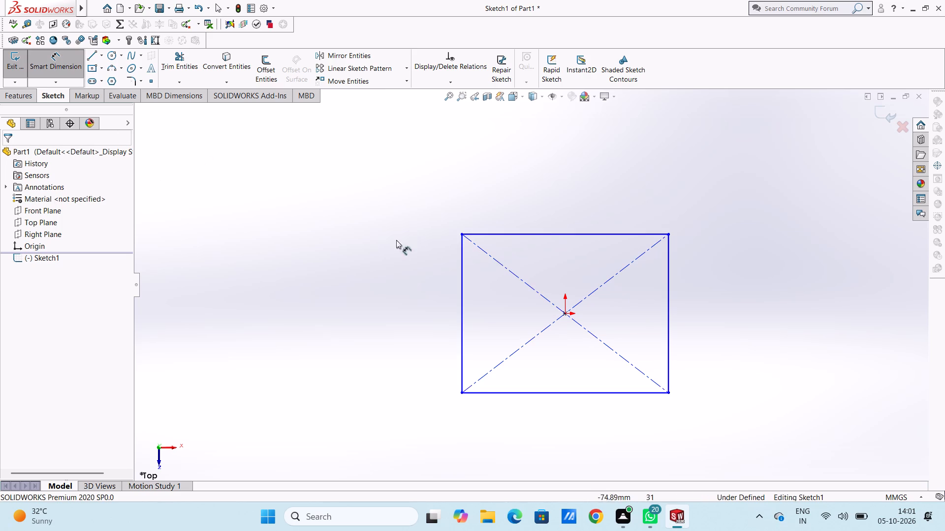
pyautogui.click(462, 282)
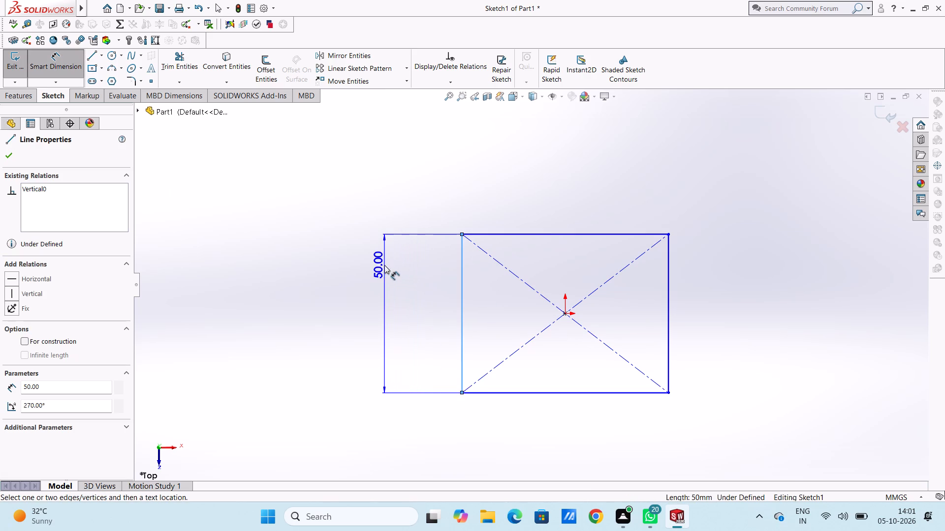
pyautogui.click(320, 256)
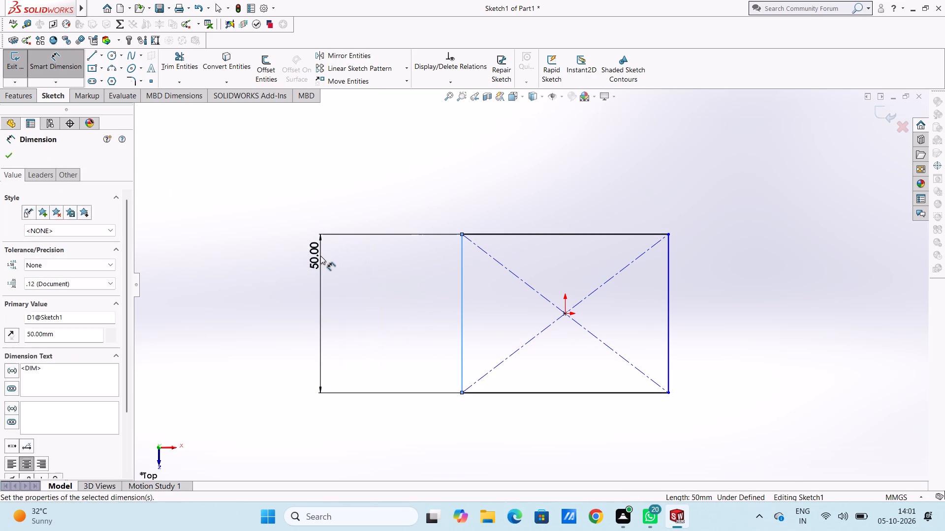
pyautogui.click(275, 241)
pyautogui.click(272, 233)
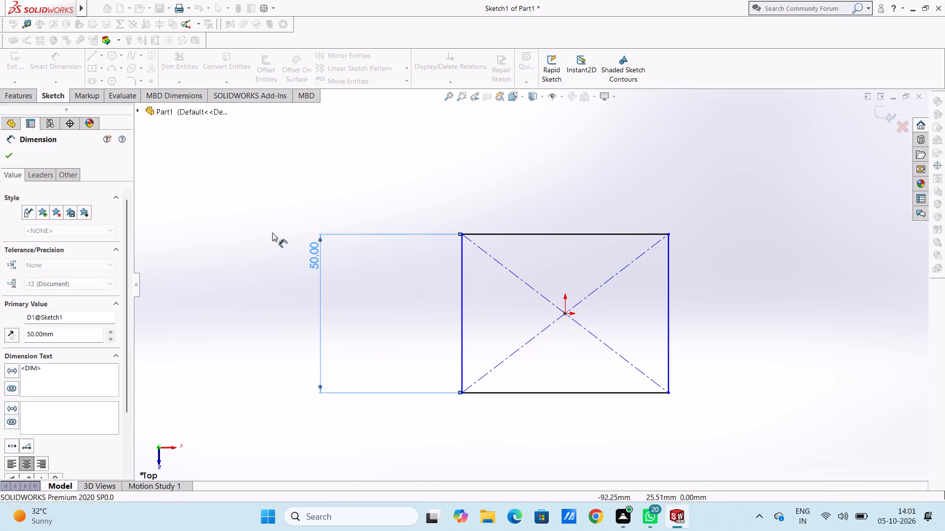
pyautogui.click(530, 236)
pyautogui.click(534, 155)
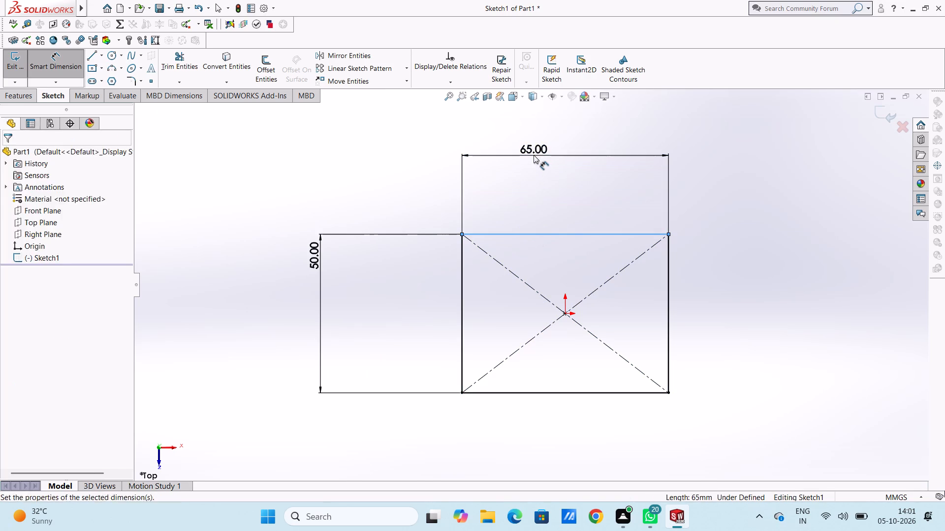
pyautogui.click(489, 141)
pyautogui.click(423, 214)
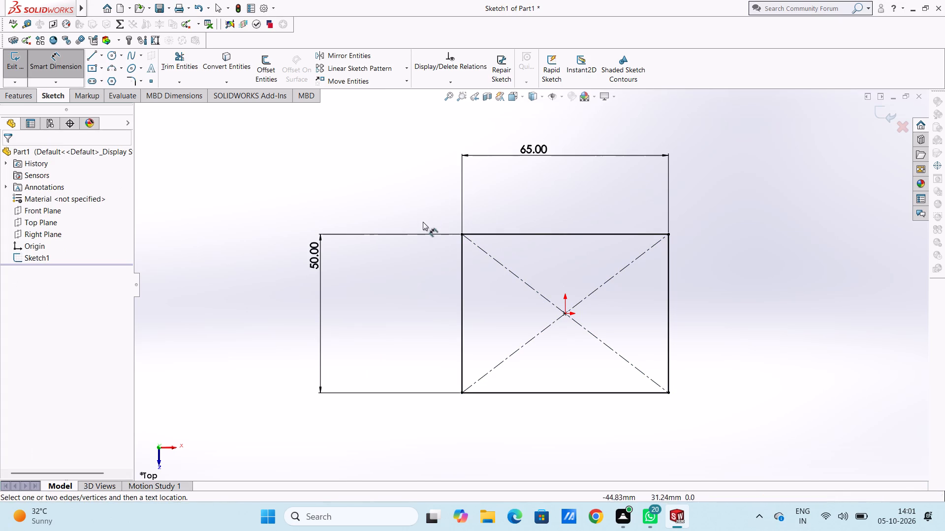
pyautogui.click(47, 63)
pyautogui.click(28, 99)
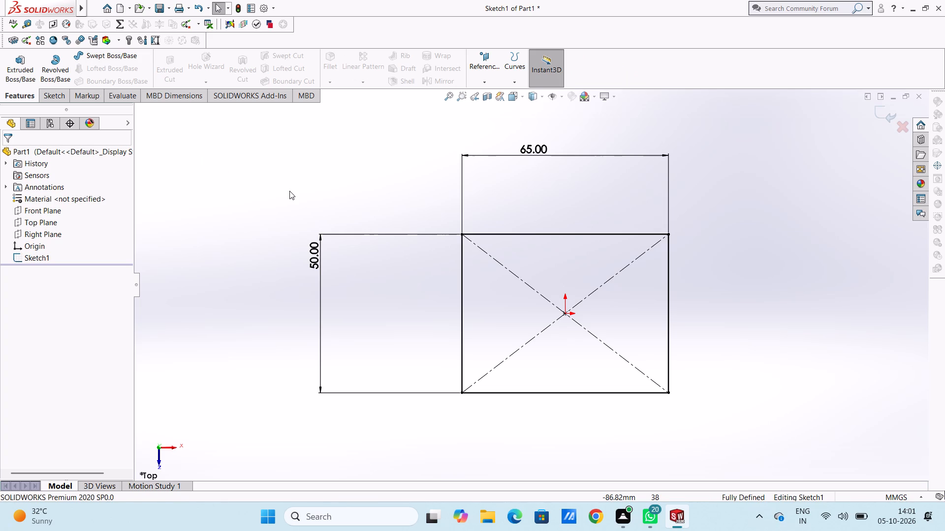
# Sketch two circles of 2 mm radius near the rectangle's right side, centred at about (28, 19.6) and (28, -13.4) mm.
pyautogui.hotkey('ctrl', '5')
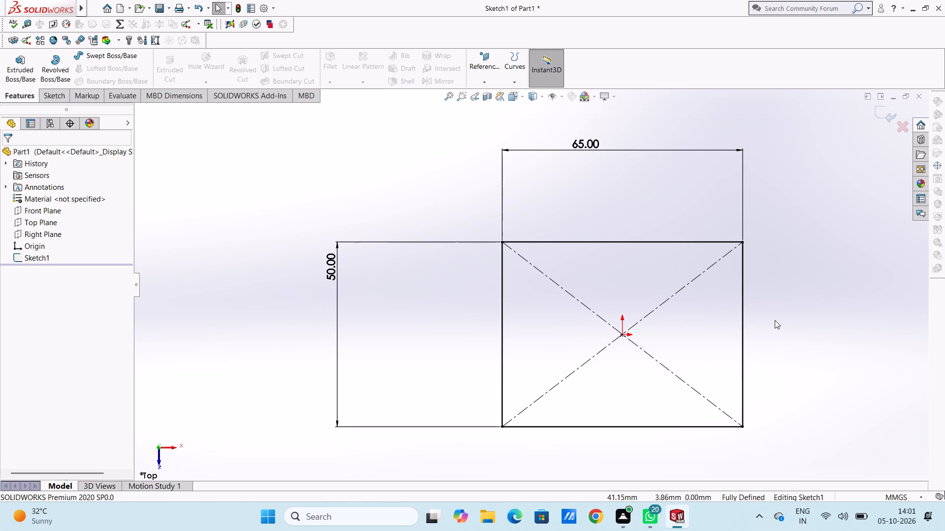
pyautogui.scroll(-1, 775, 320)
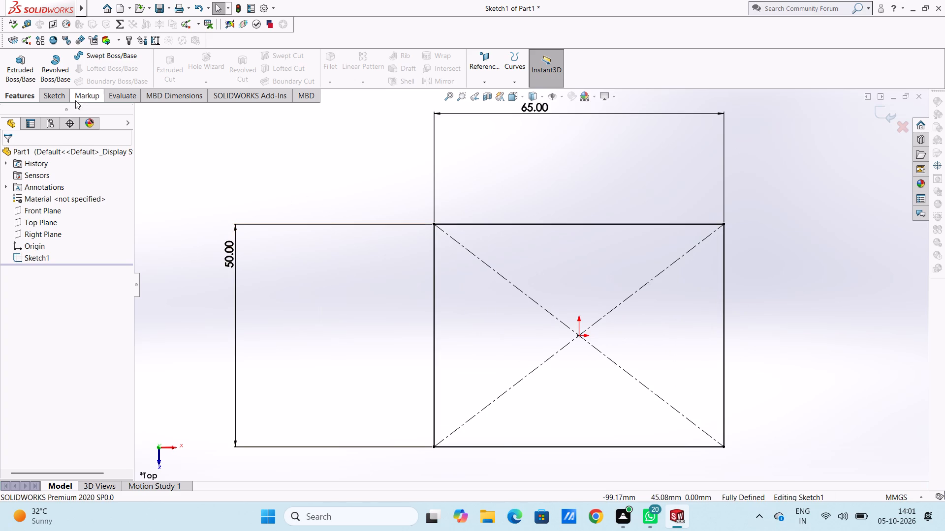
pyautogui.click(41, 93)
pyautogui.click(111, 55)
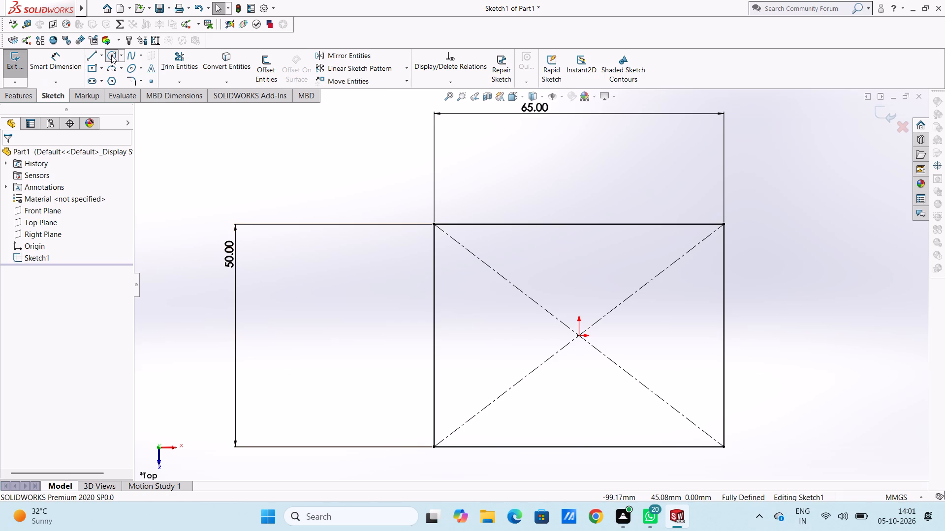
pyautogui.click(704, 248)
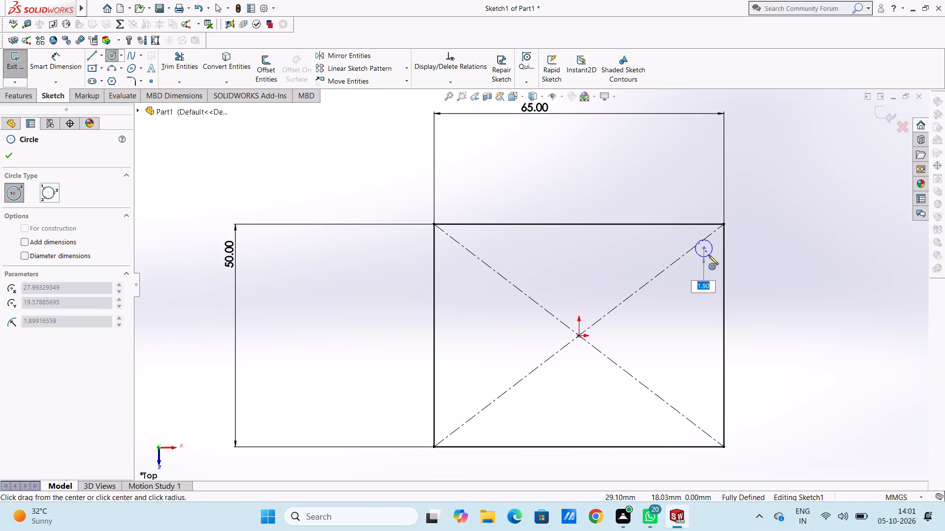
pyautogui.press('2')
pyautogui.press('Return')
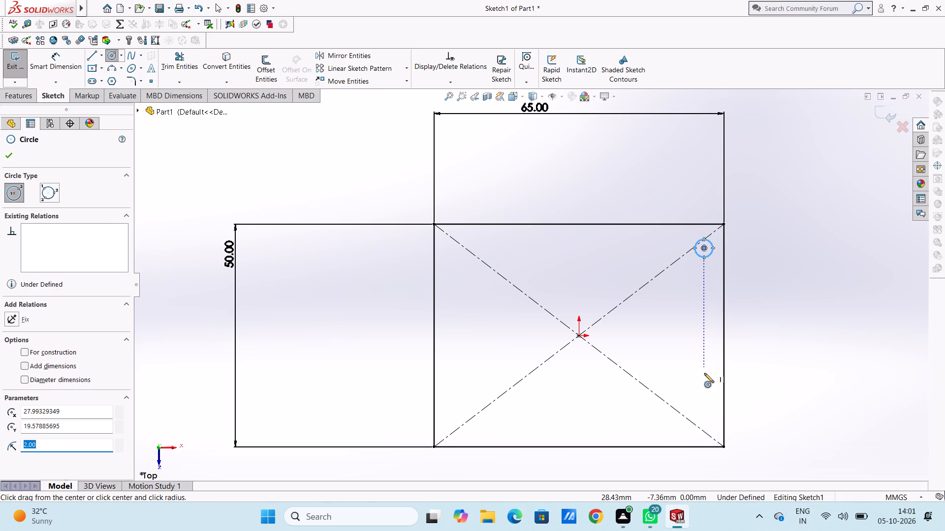
pyautogui.click(702, 395)
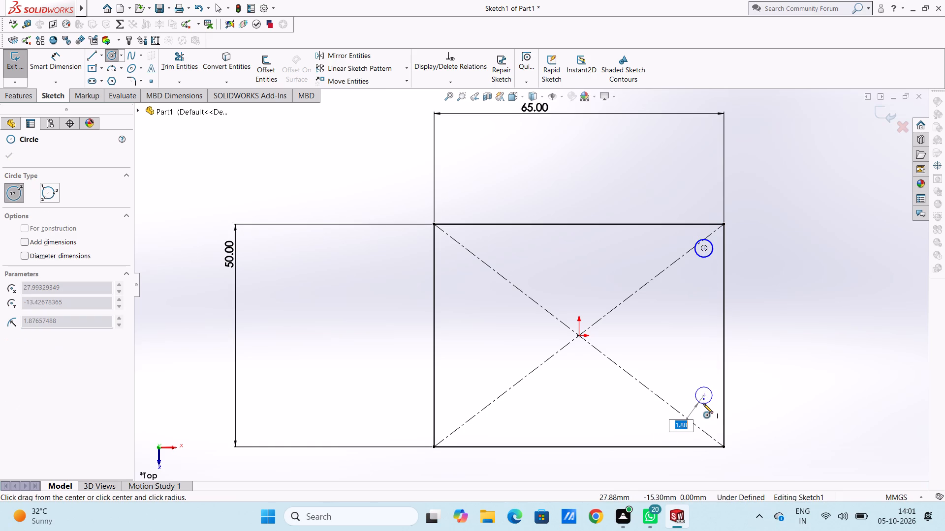
pyautogui.press('2')
pyautogui.press('Return')
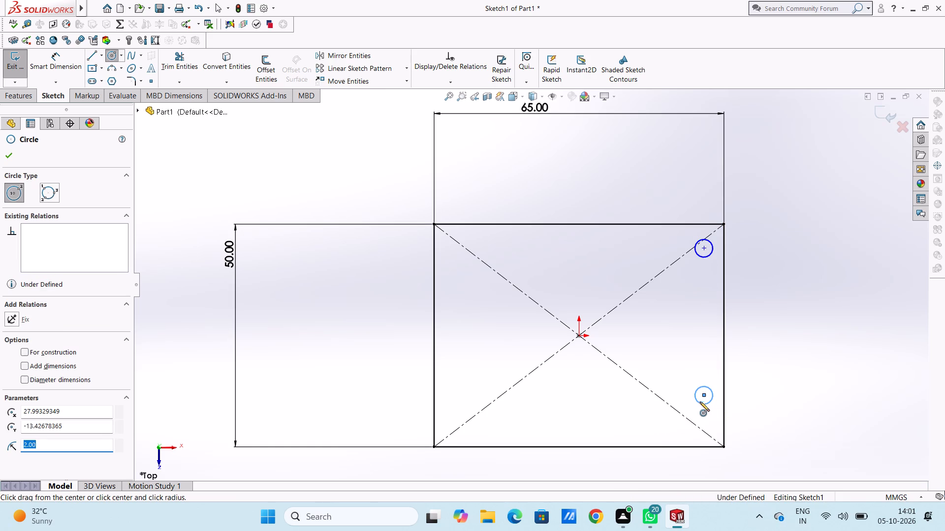
pyautogui.click(10, 152)
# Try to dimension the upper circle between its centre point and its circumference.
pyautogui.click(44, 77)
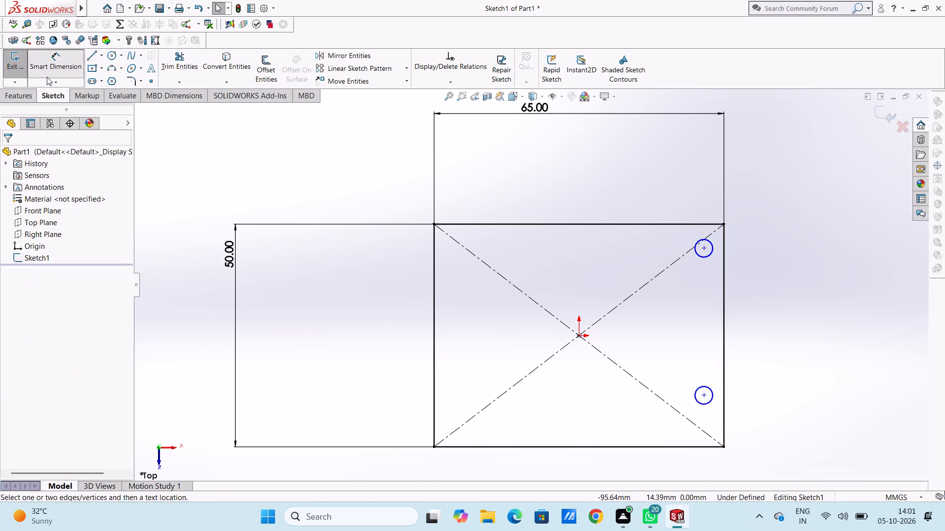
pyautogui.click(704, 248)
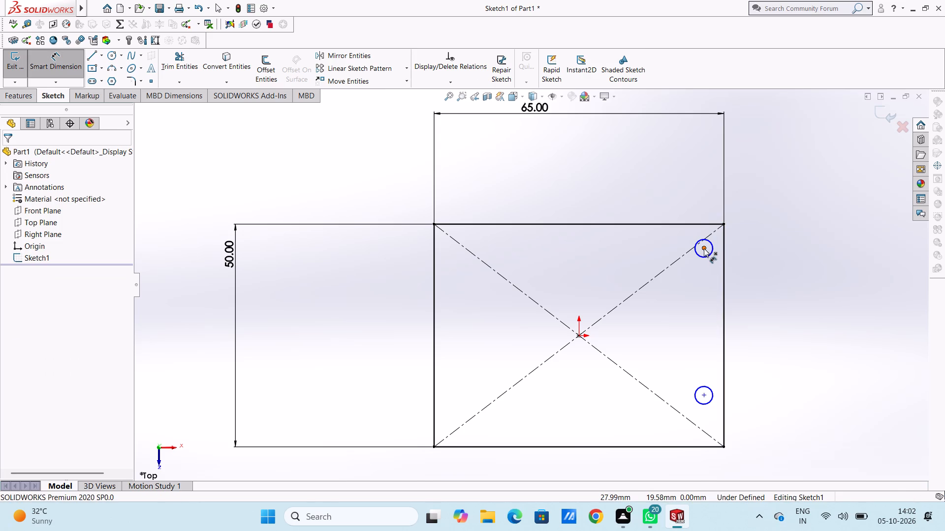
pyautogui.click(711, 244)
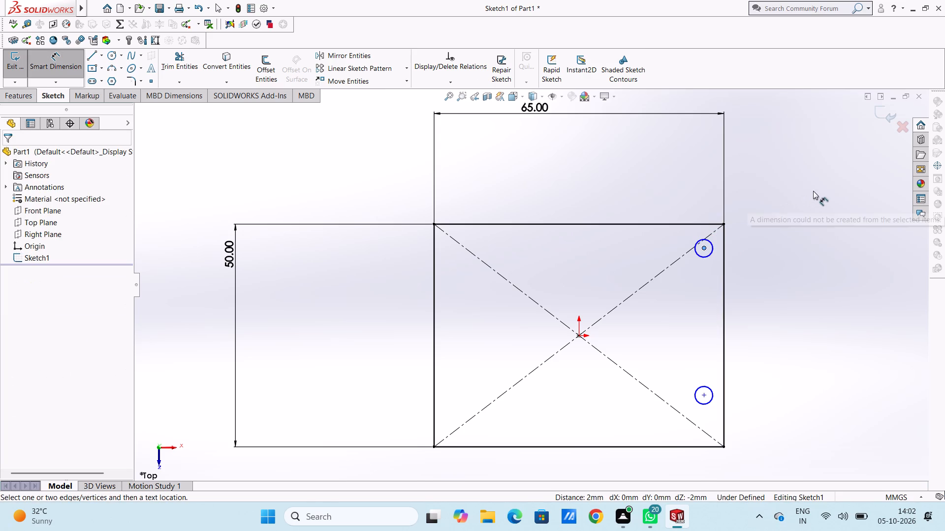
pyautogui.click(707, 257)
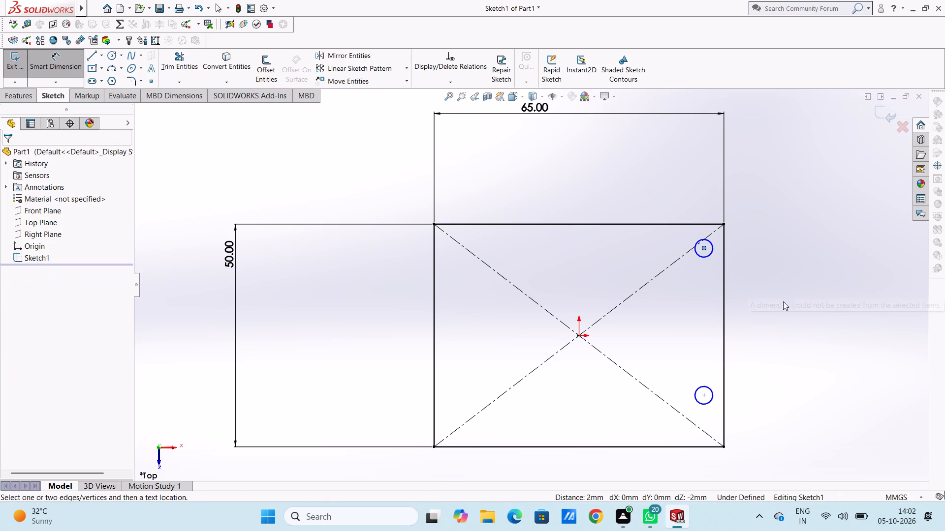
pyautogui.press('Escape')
# Add 4 mm diameter dimensions to the upper and lower circles, placing them outside the rectangle.
pyautogui.click(710, 254)
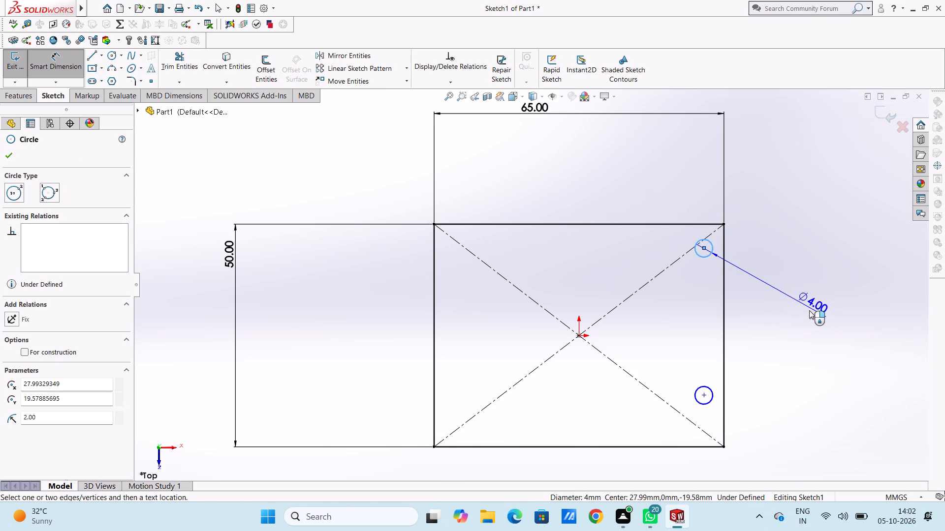
pyautogui.click(810, 306)
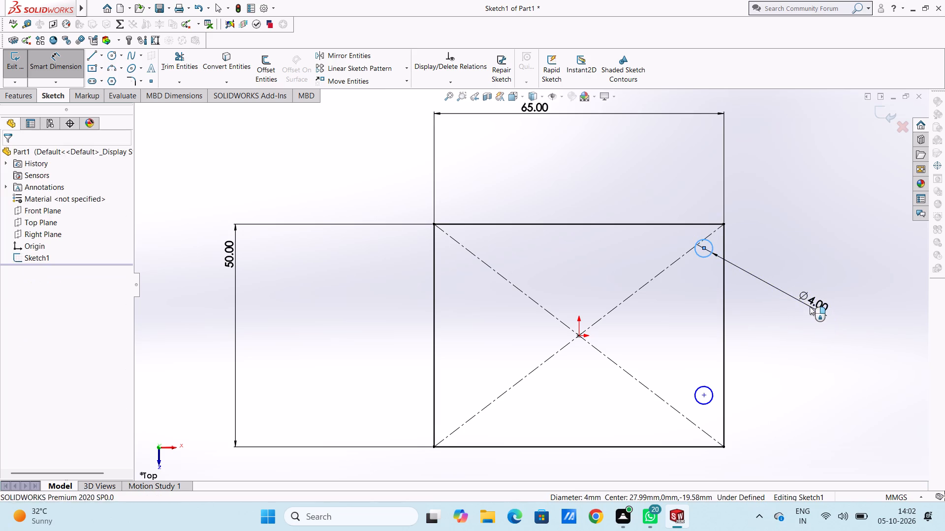
pyautogui.click(767, 295)
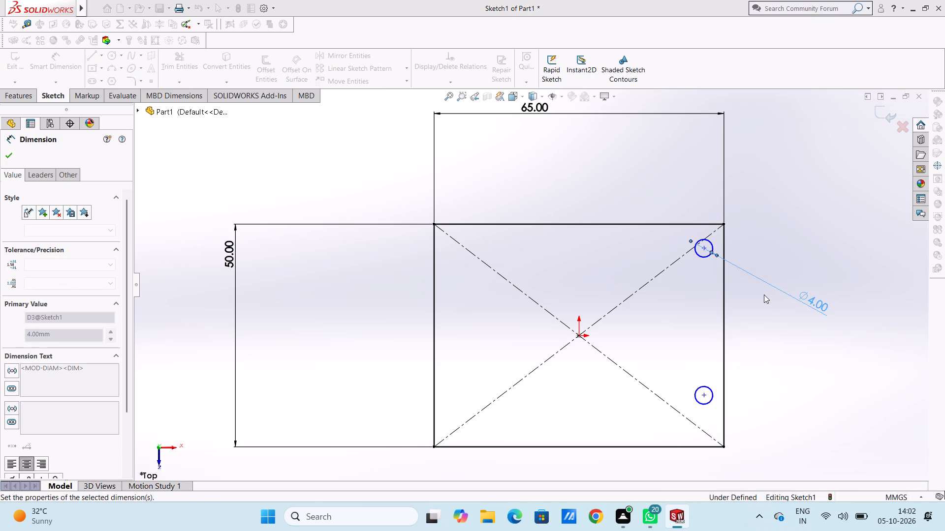
pyautogui.click(764, 295)
pyautogui.click(711, 399)
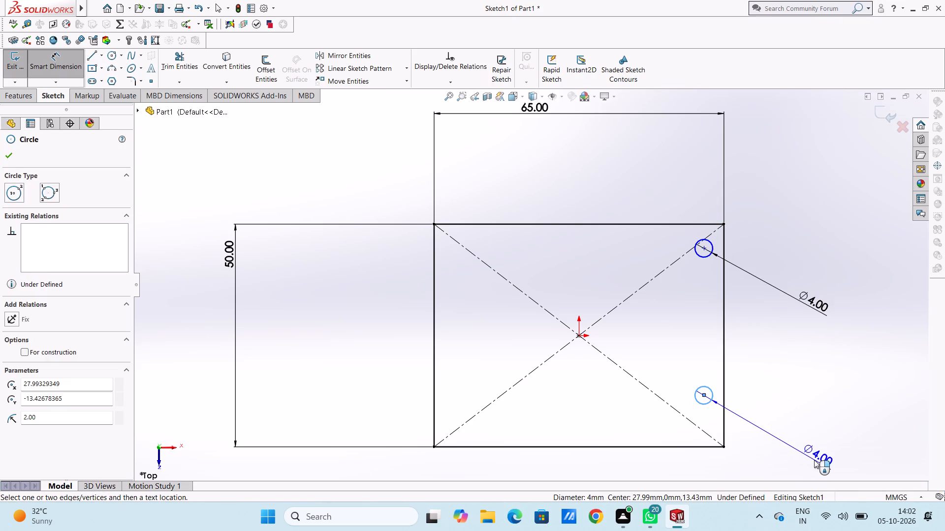
pyautogui.click(814, 460)
pyautogui.click(773, 441)
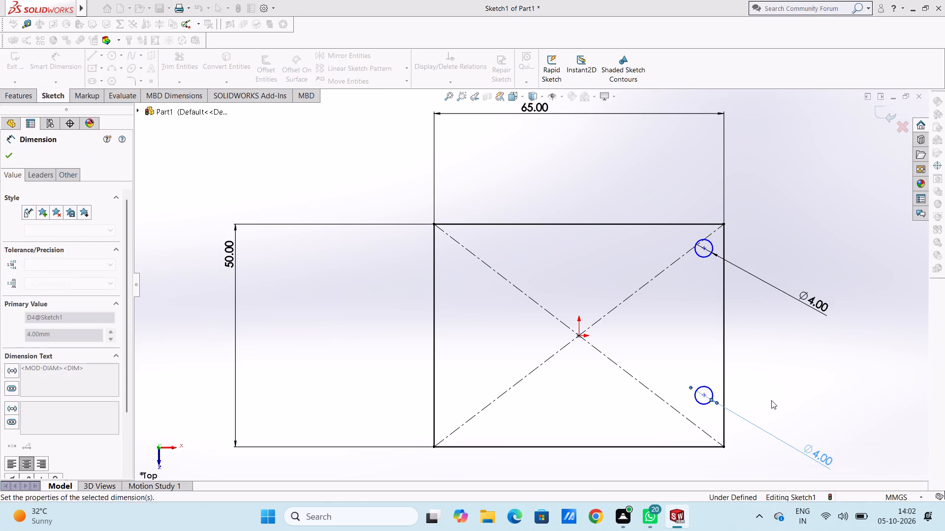
pyautogui.click(772, 400)
# Dimension the upper circle's centre 5 mm from the rectangle's top edge and 5 mm from its right edge.
pyautogui.click(704, 249)
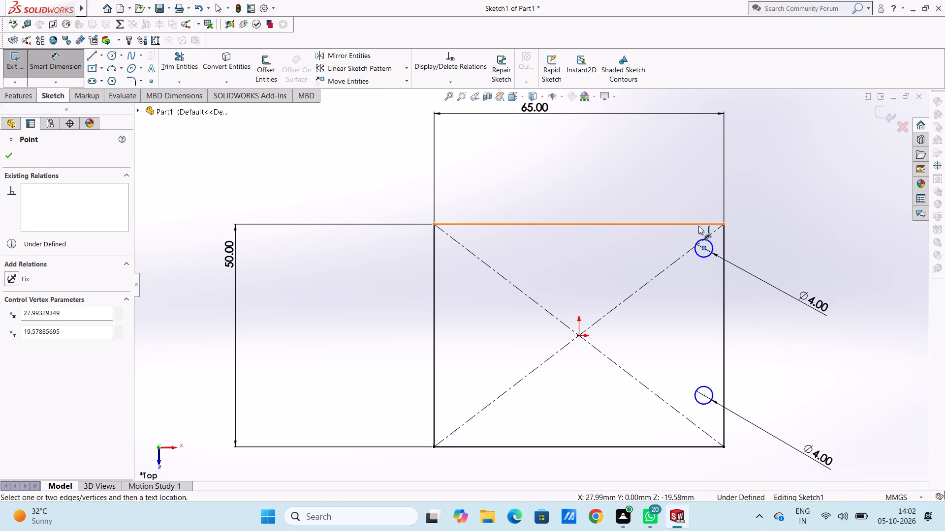
pyautogui.click(698, 226)
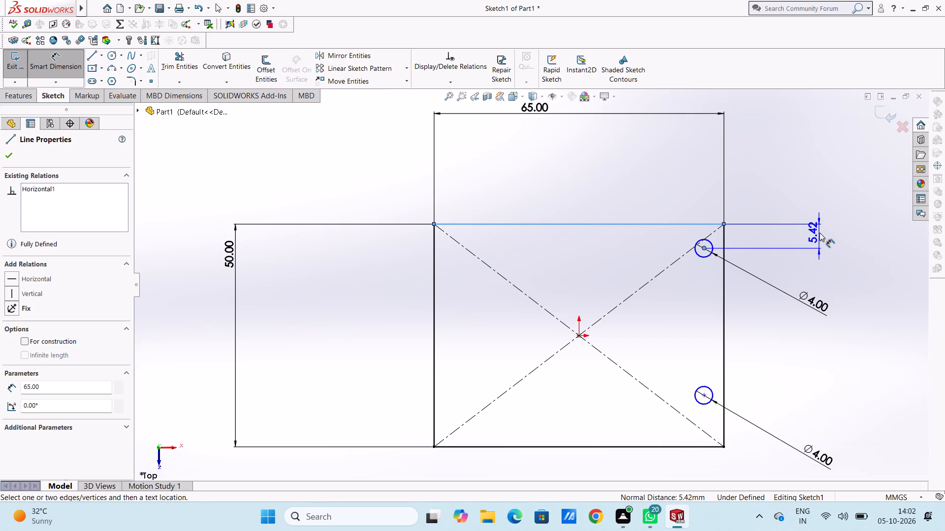
pyautogui.click(819, 233)
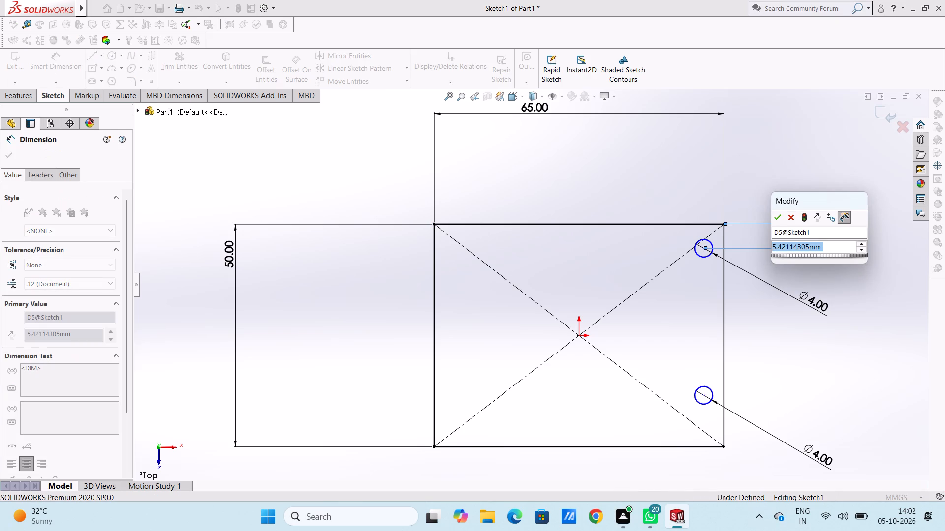
pyautogui.press('5')
pyautogui.press('Return')
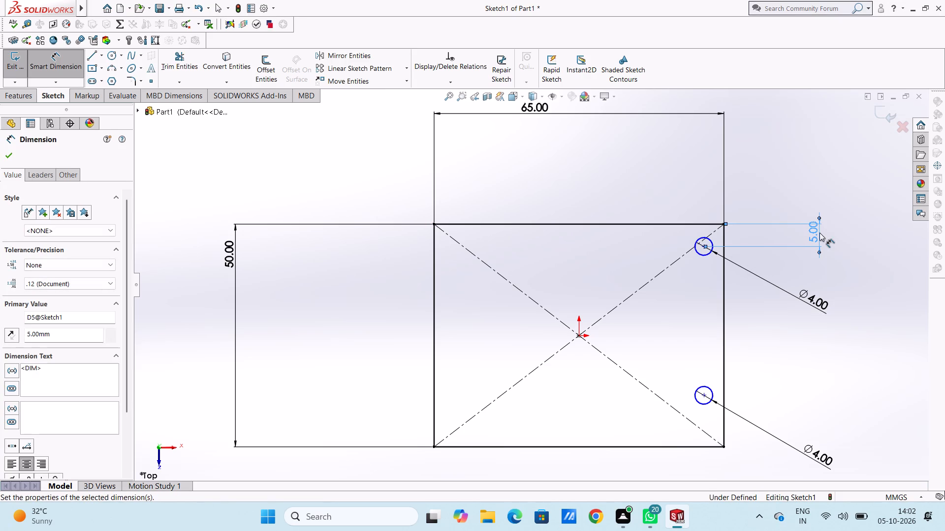
pyautogui.click(774, 181)
pyautogui.click(703, 248)
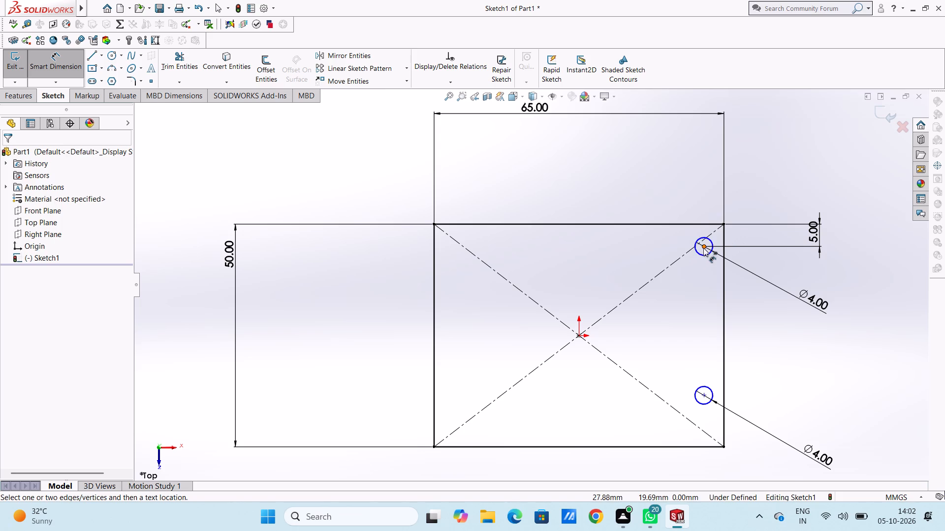
pyautogui.click(725, 233)
pyautogui.click(705, 142)
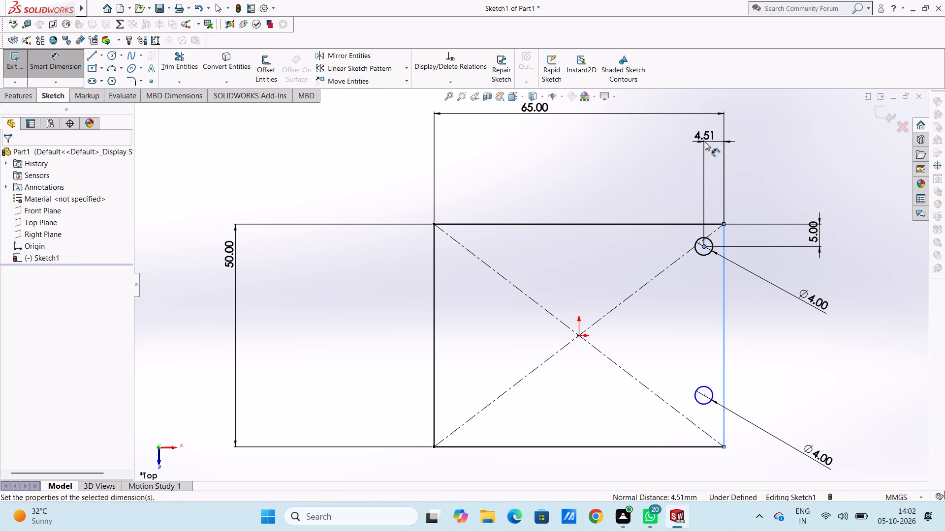
pyautogui.press('5')
pyautogui.press('Return')
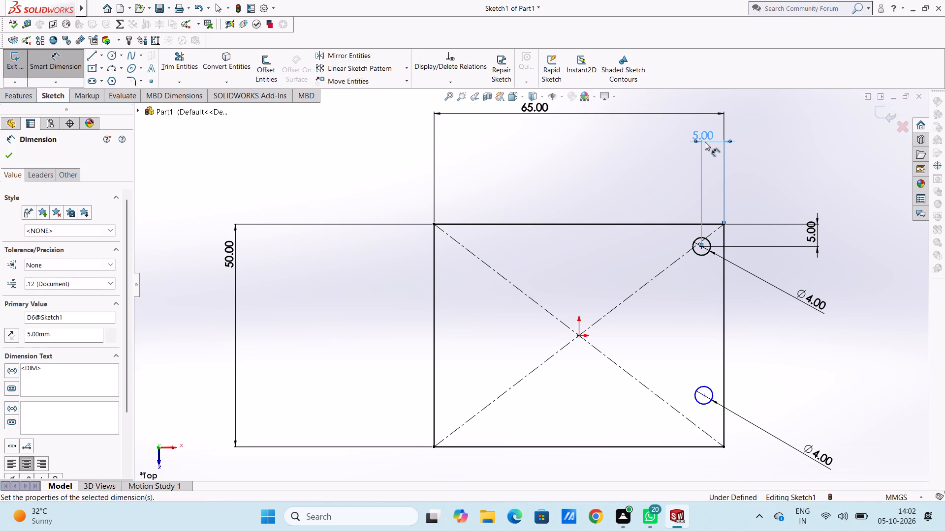
pyautogui.click(689, 158)
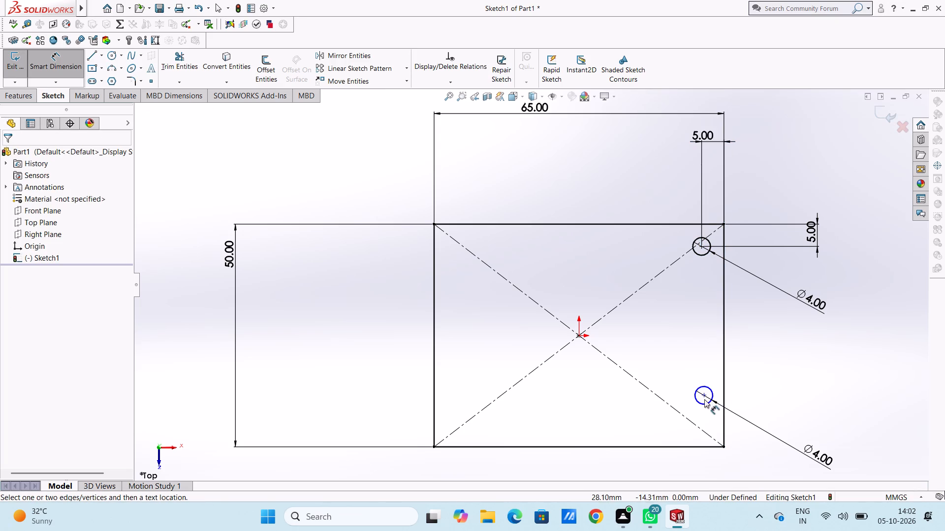
# Dimension the lower circle's centre 5 mm from the rectangle's right edge and 5 mm from its bottom edge.
pyautogui.click(704, 399)
pyautogui.click(705, 394)
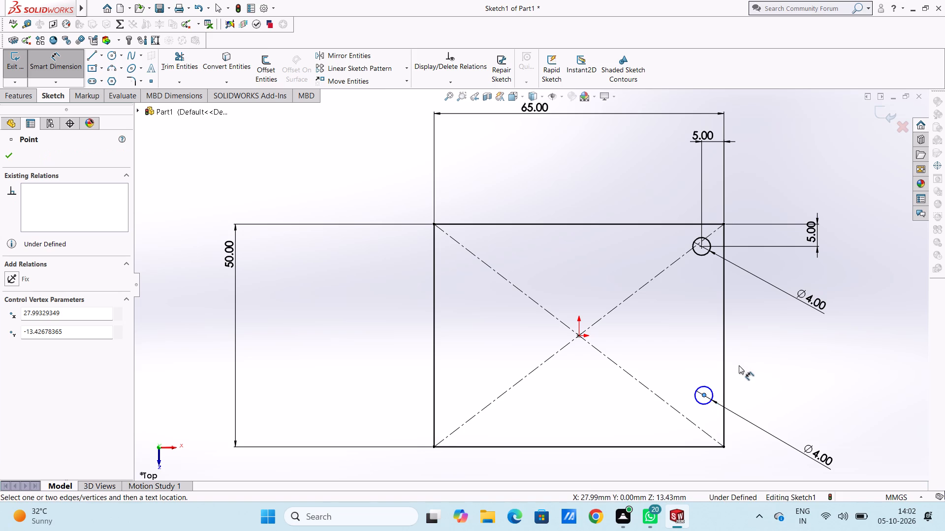
pyautogui.click(724, 385)
pyautogui.click(706, 345)
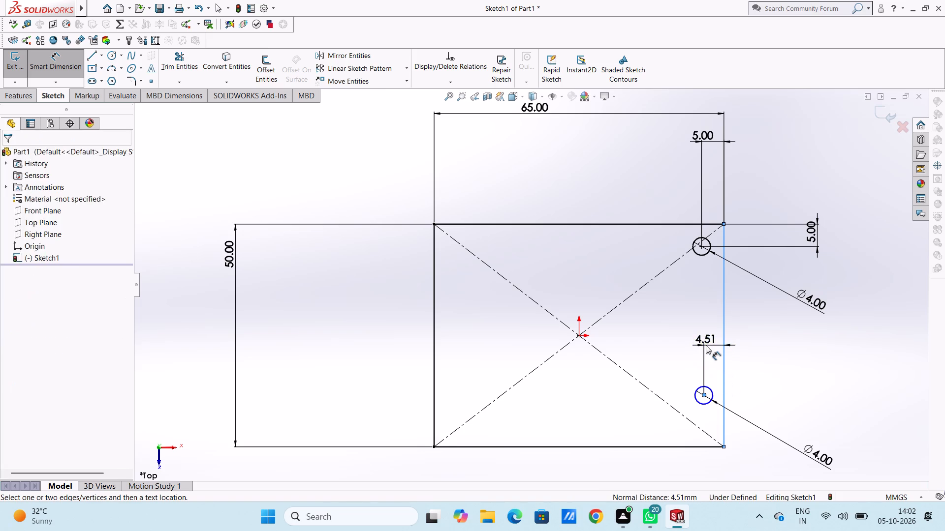
pyautogui.press('5')
pyautogui.press('Return')
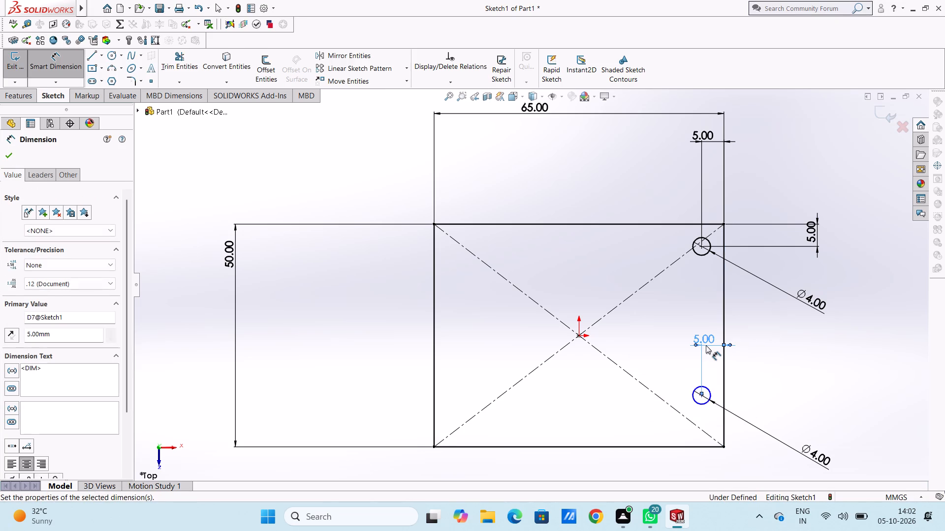
pyautogui.click(756, 407)
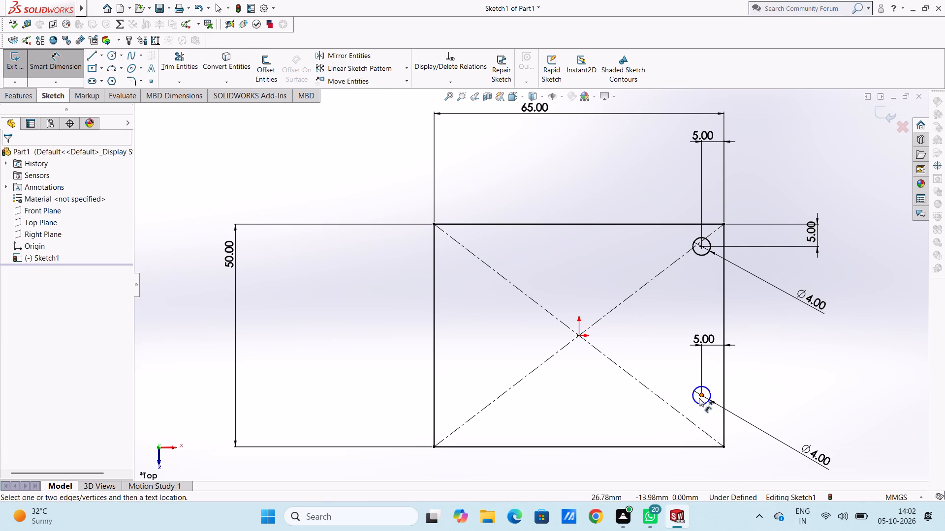
pyautogui.click(700, 397)
pyautogui.click(708, 446)
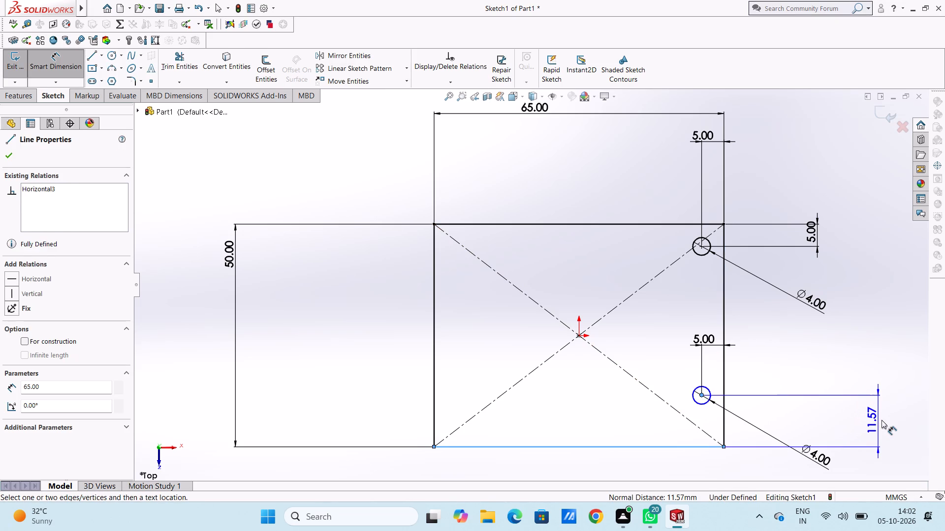
pyautogui.click(882, 420)
pyautogui.press('5')
pyautogui.press('Return')
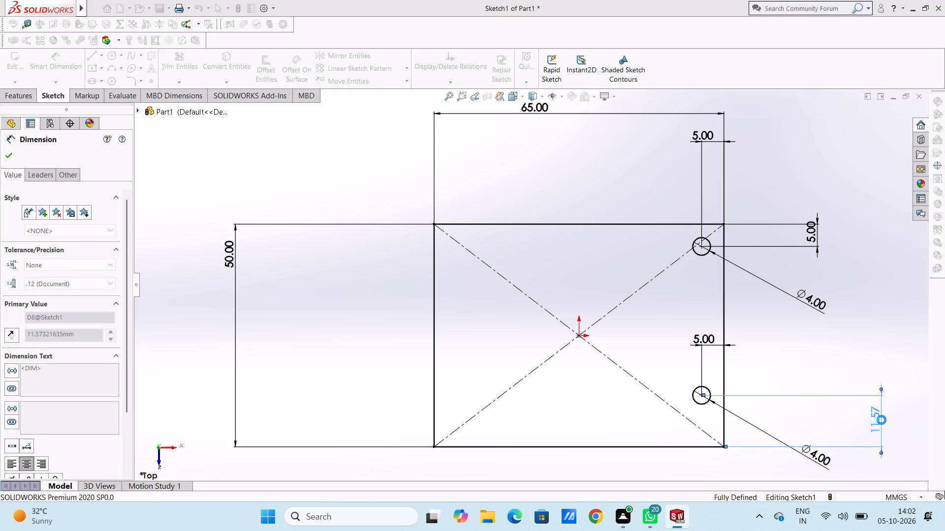
pyautogui.click(831, 368)
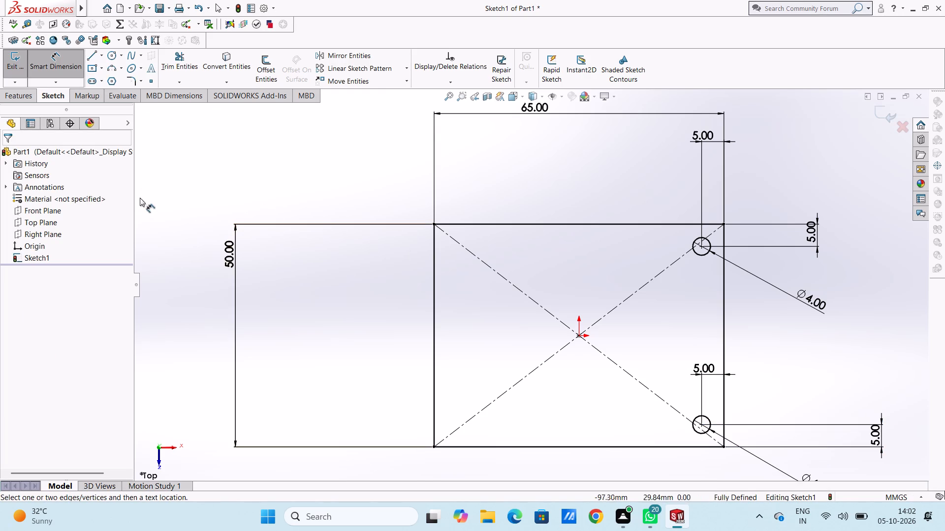
pyautogui.click(66, 67)
# Apply 5 mm radius sketch fillets to the rectangle's upper-right and lower-right corners.
pyautogui.click(17, 93)
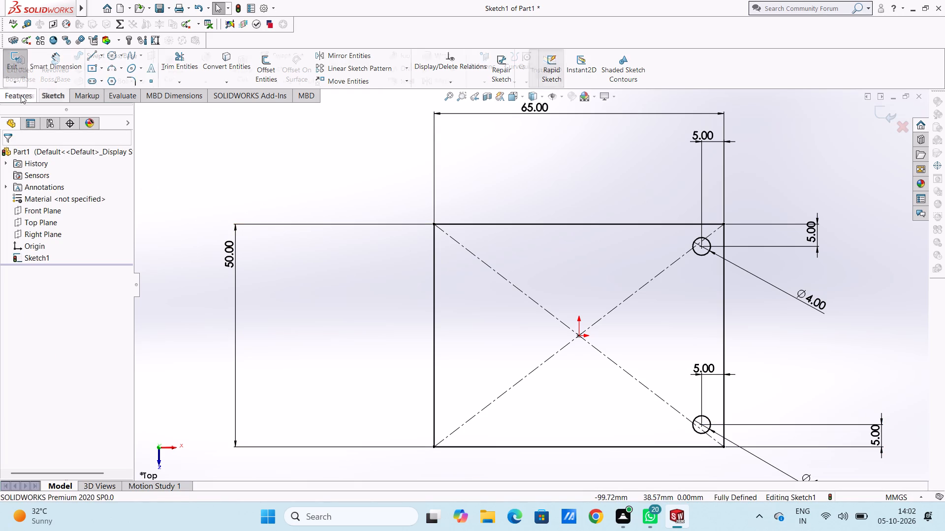
pyautogui.click(53, 95)
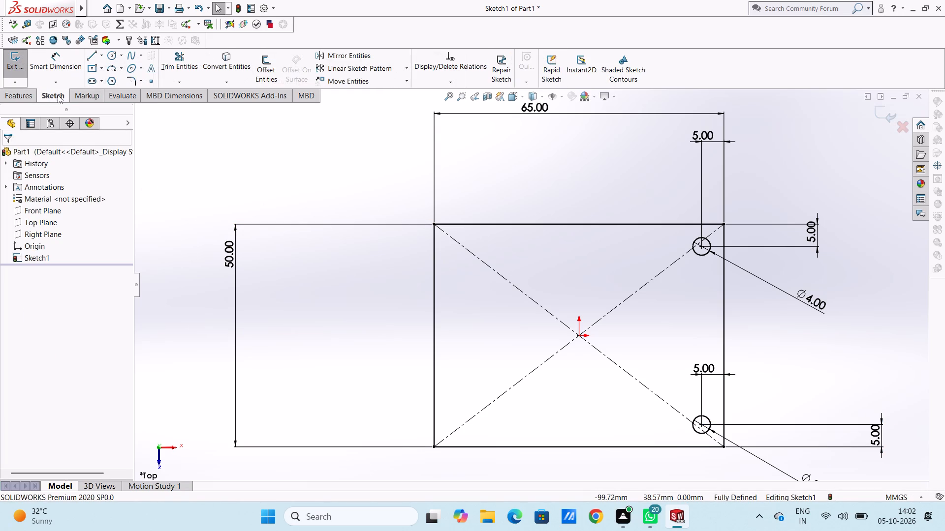
pyautogui.click(129, 80)
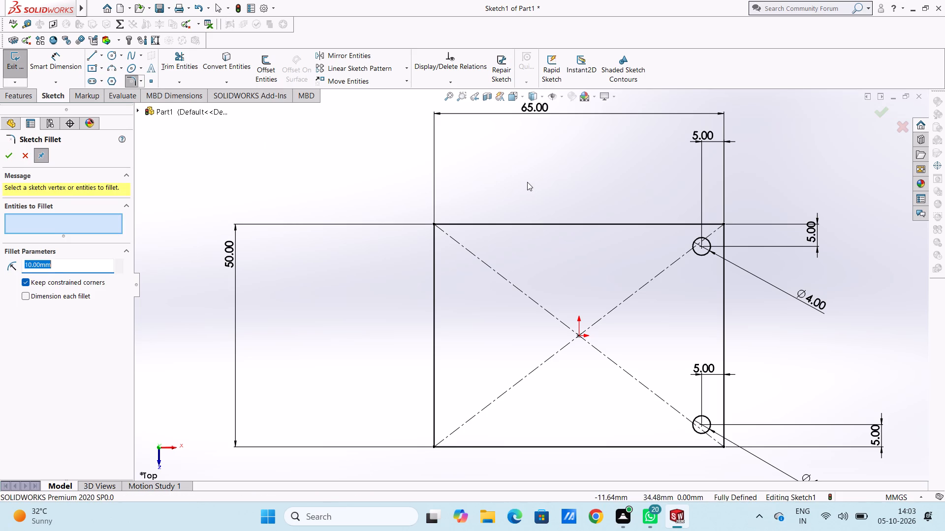
pyautogui.press('5')
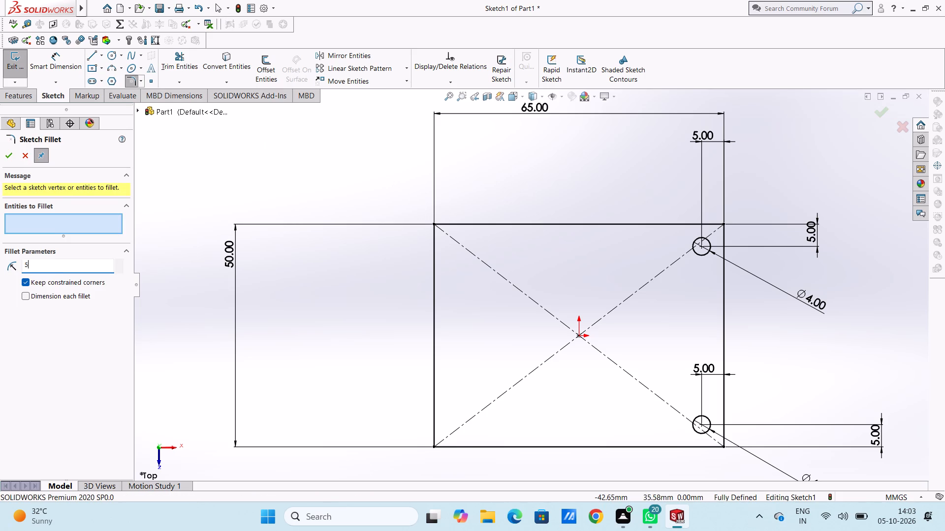
pyautogui.press('Return')
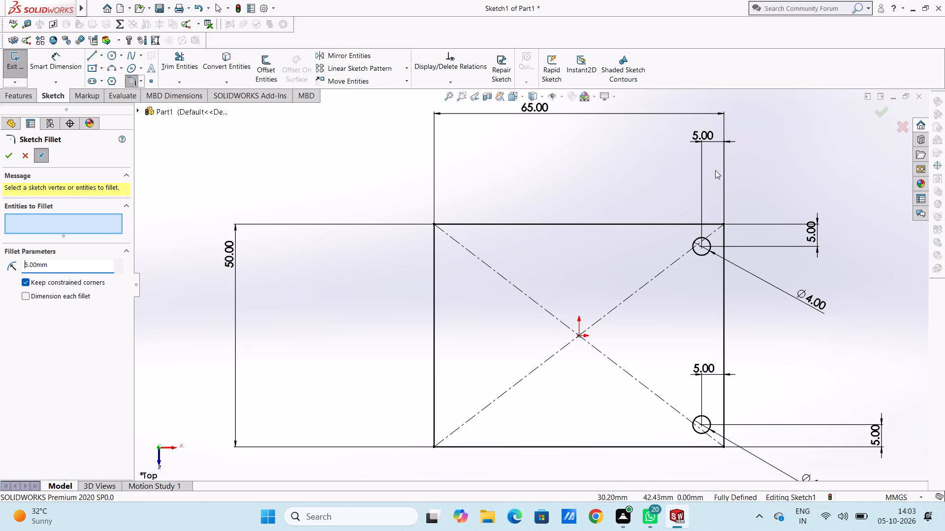
pyautogui.click(723, 222)
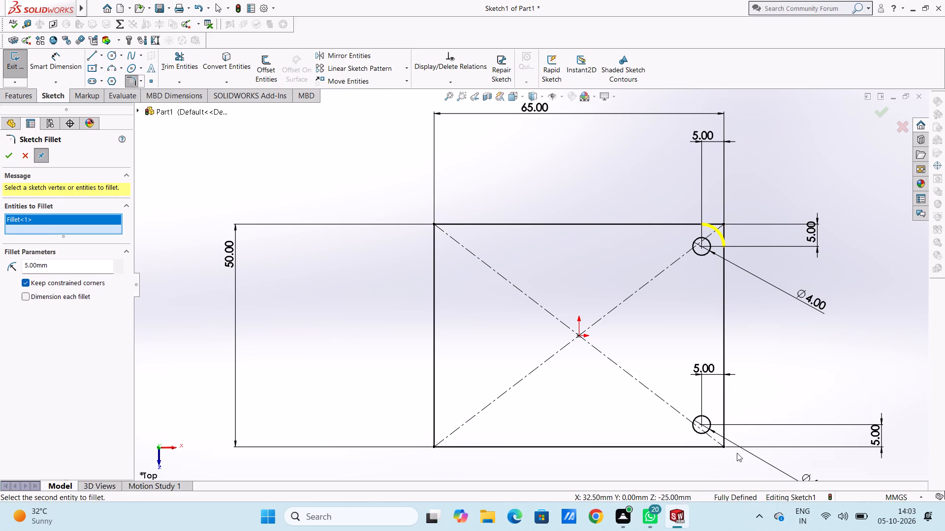
pyautogui.click(725, 446)
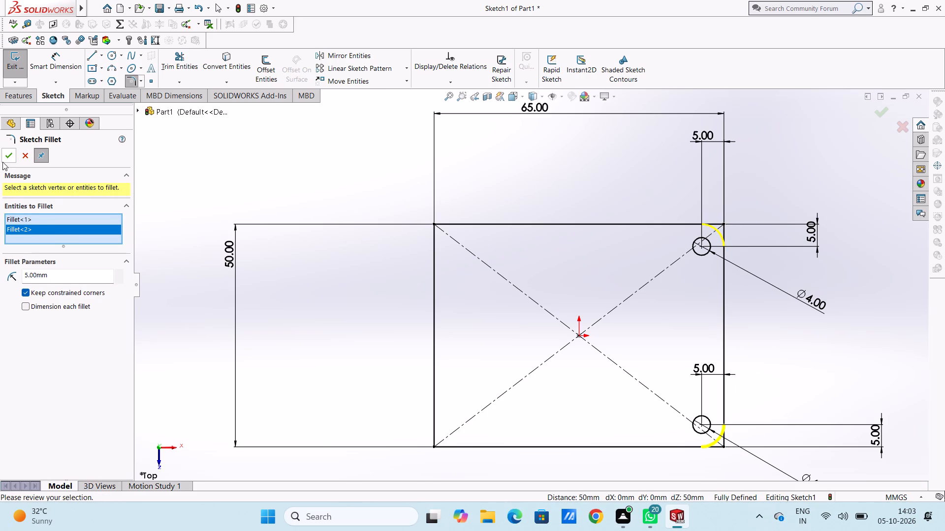
pyautogui.click(5, 161)
pyautogui.click(11, 155)
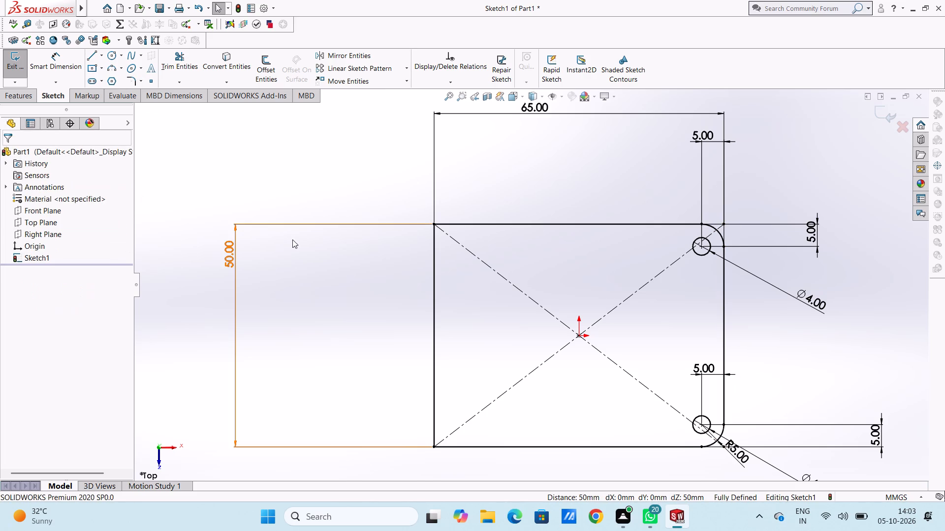
# Apply 5 mm radius sketch fillets to the rectangle's upper-left and lower-left corners.
pyautogui.scroll(2, 291, 267)
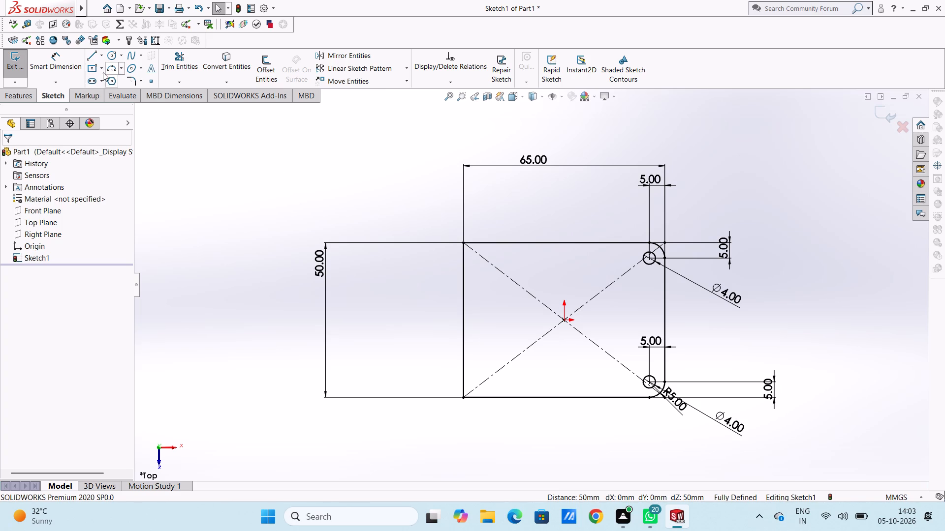
pyautogui.click(127, 77)
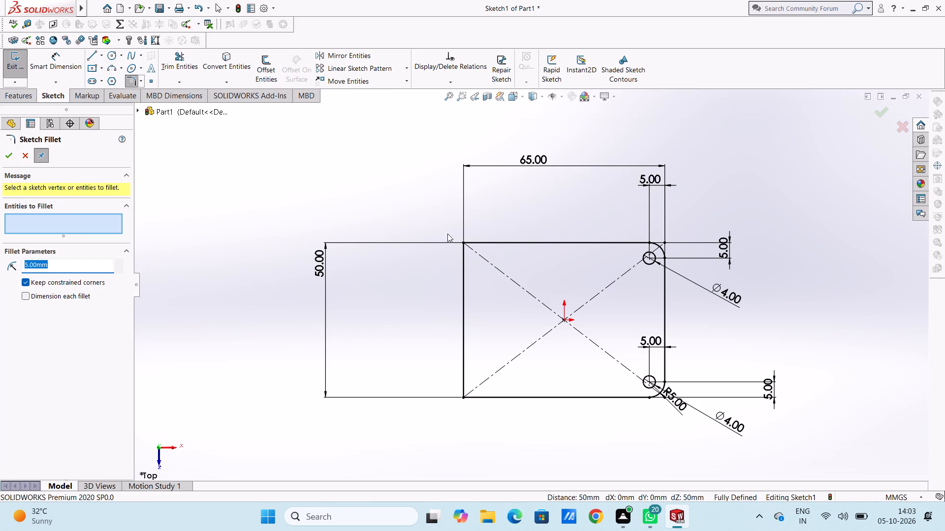
pyautogui.click(464, 242)
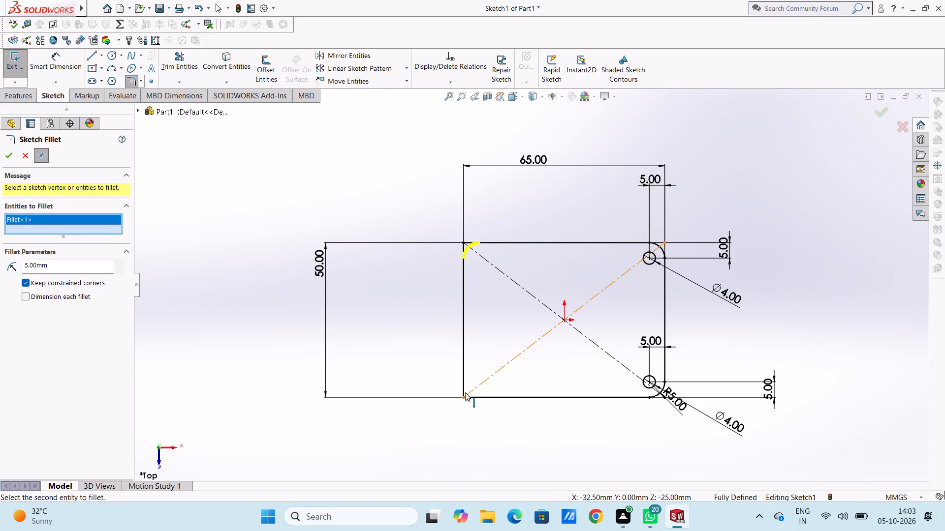
pyautogui.click(465, 395)
pyautogui.click(11, 156)
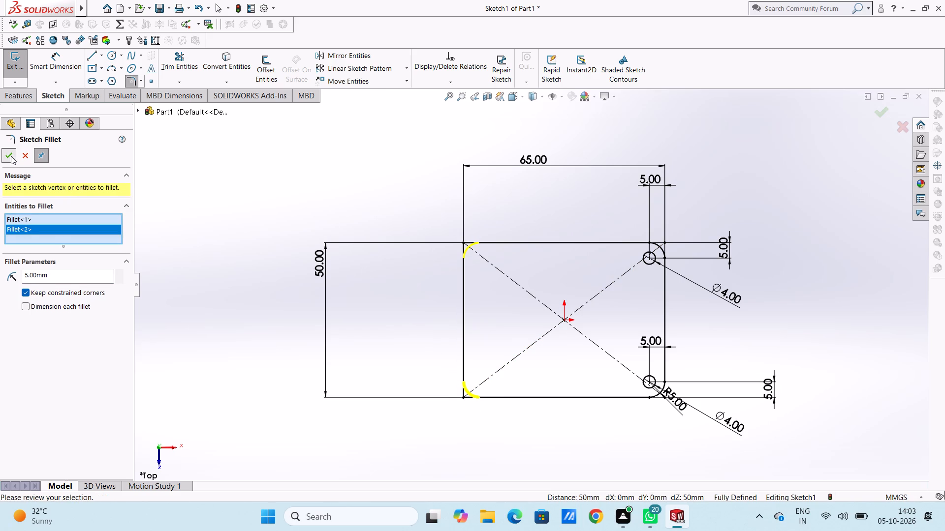
pyautogui.click(11, 156)
# Sketch two circles, about 12 mm and 15 mm in diameter, near the rectangle's upper-left and lower-left corners.
pyautogui.scroll(1, 383, 268)
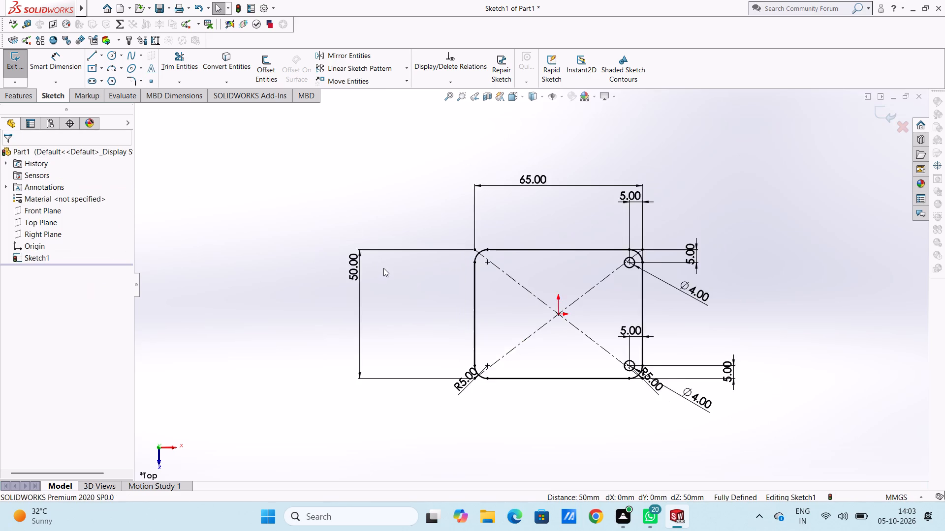
pyautogui.scroll(1, 383, 268)
pyautogui.scroll(-1, 480, 298)
pyautogui.middleClick(553, 296)
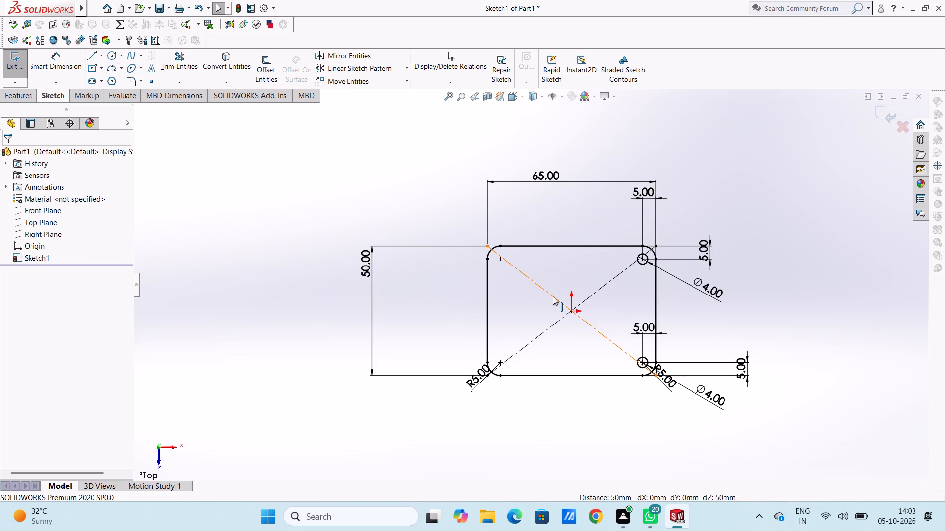
pyautogui.click(109, 57)
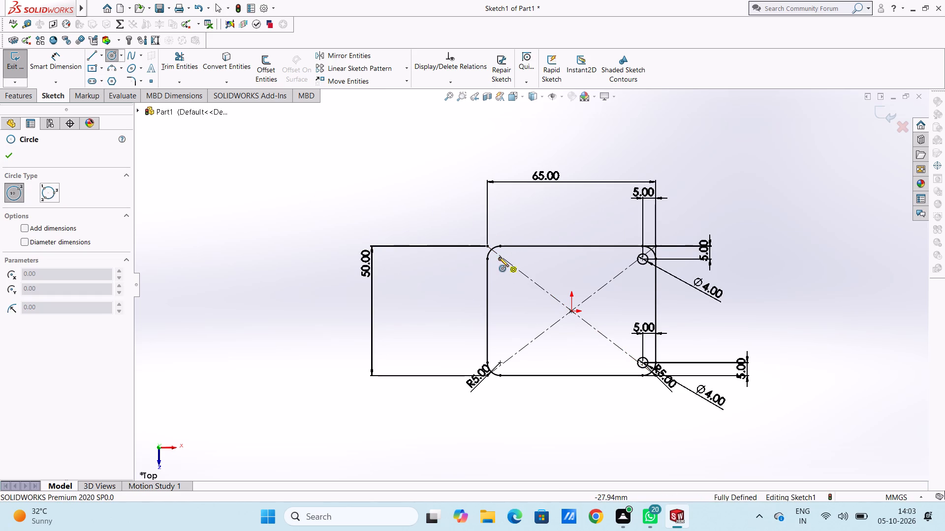
pyautogui.click(505, 264)
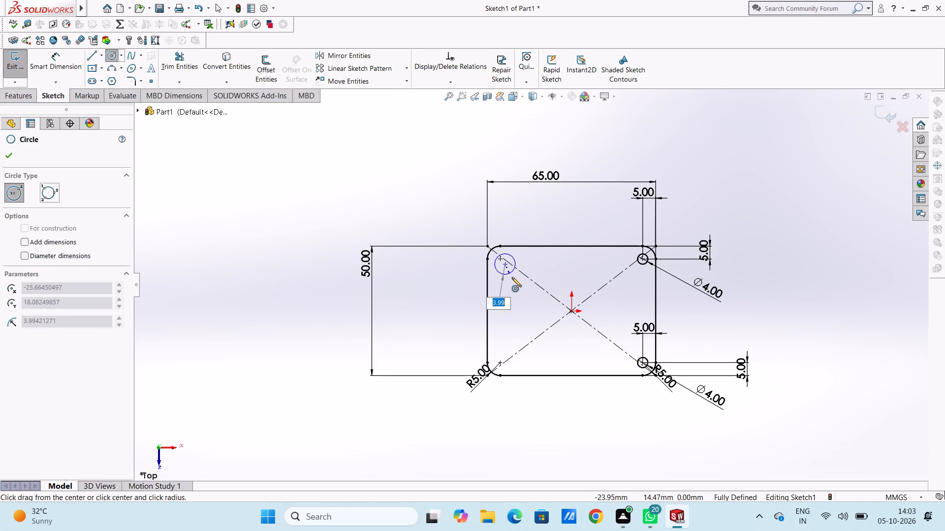
pyautogui.click(512, 278)
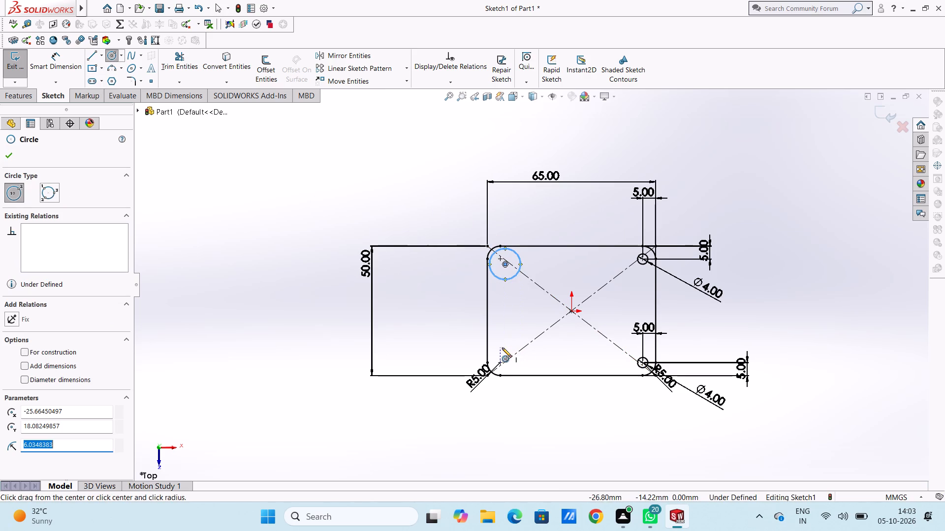
pyautogui.click(505, 343)
pyautogui.click(516, 359)
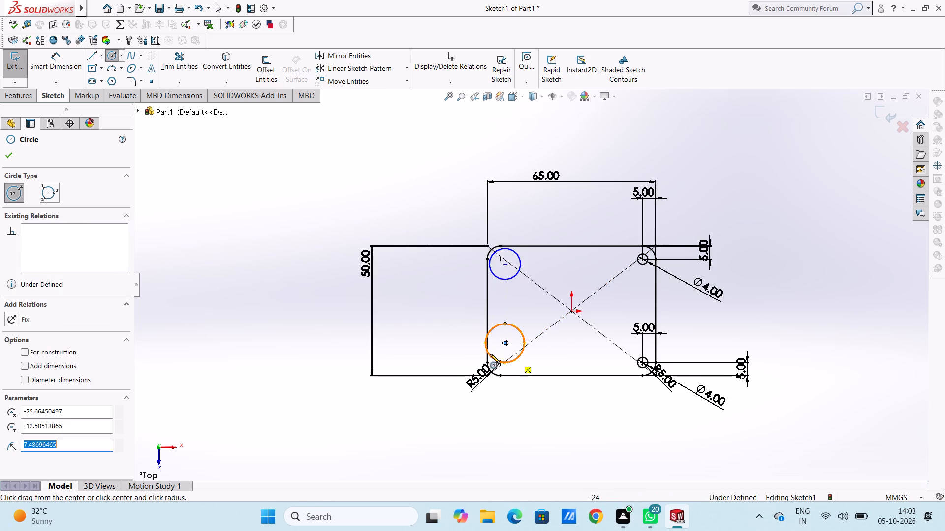
pyautogui.click(10, 154)
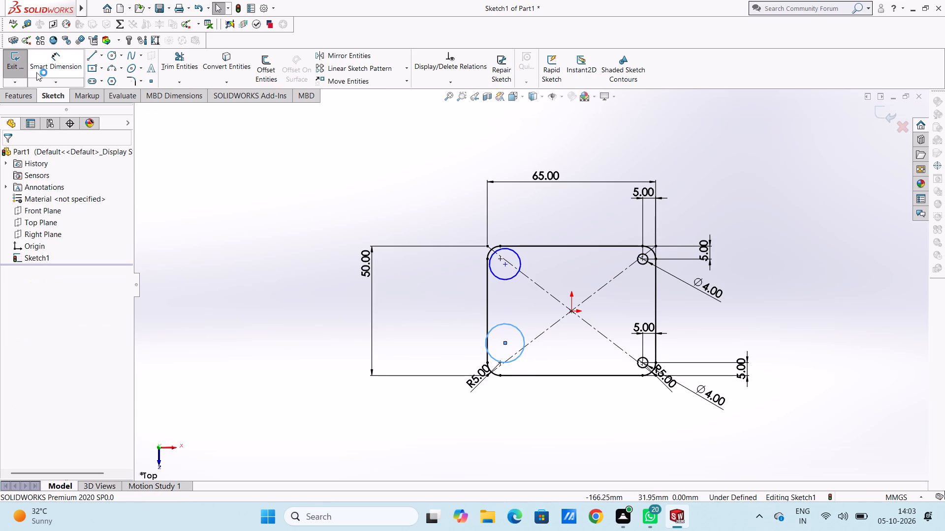
# Dimension both new circles near the rectangle's left edge with a 4 mm diameter.
pyautogui.click(54, 56)
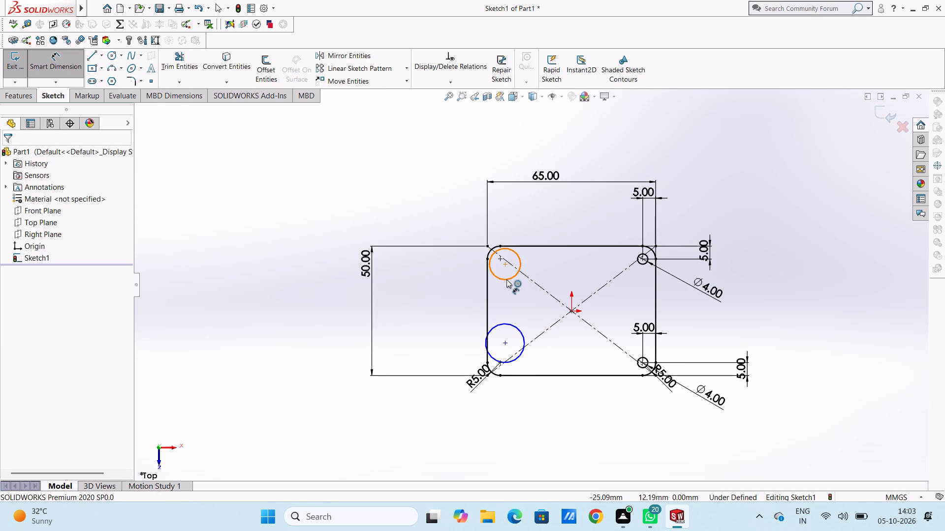
pyautogui.click(506, 279)
pyautogui.click(296, 338)
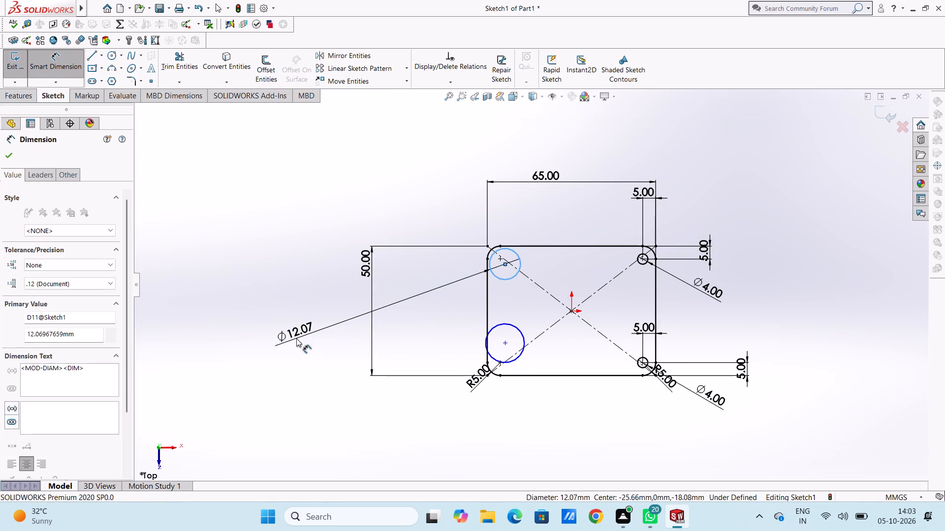
pyautogui.press('4')
pyautogui.press('Return')
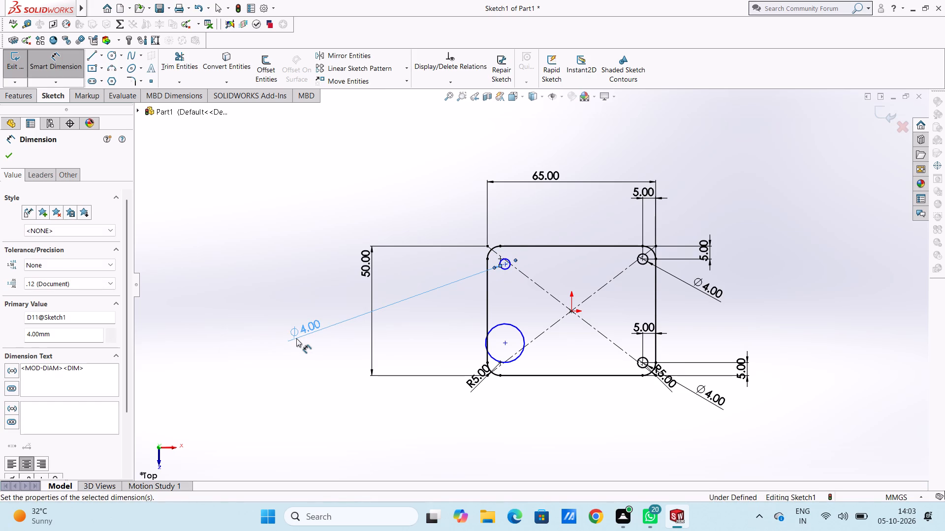
pyautogui.click(291, 299)
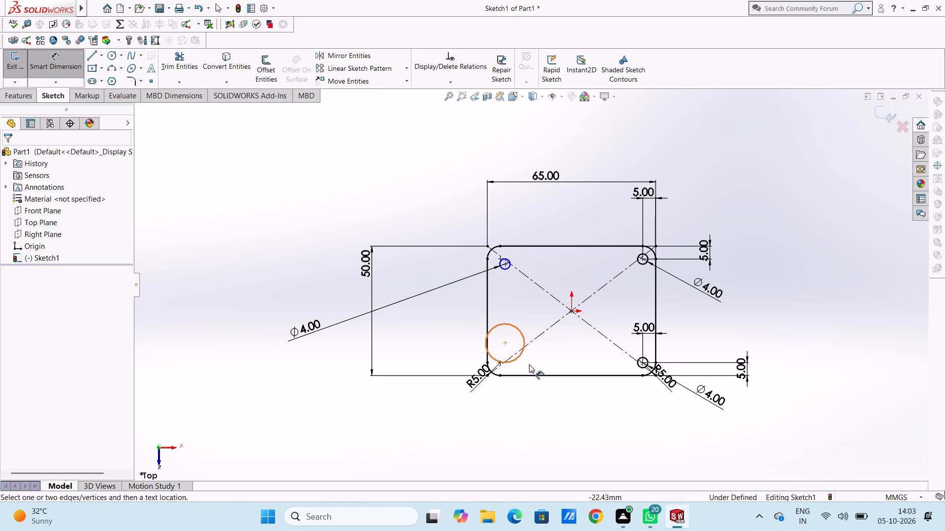
pyautogui.click(519, 356)
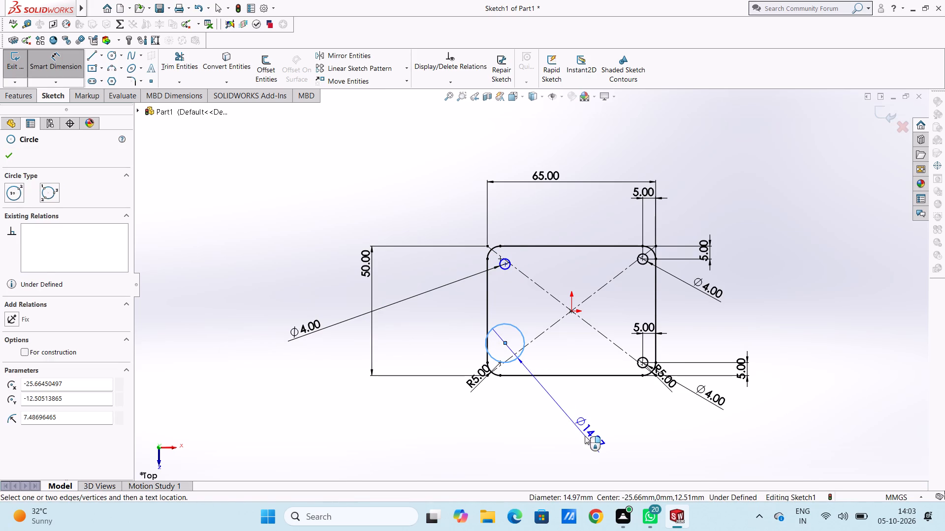
pyautogui.click(585, 436)
pyautogui.press('4')
pyautogui.press('Return')
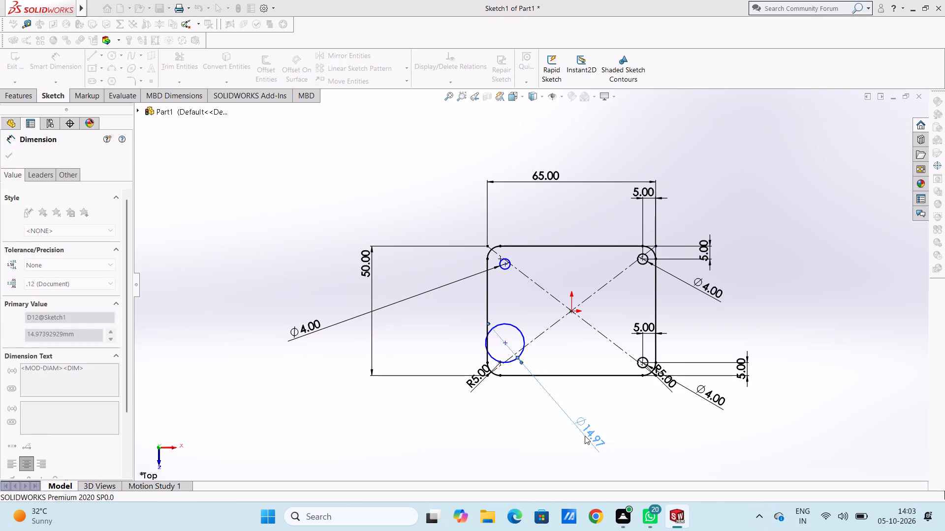
pyautogui.click(464, 203)
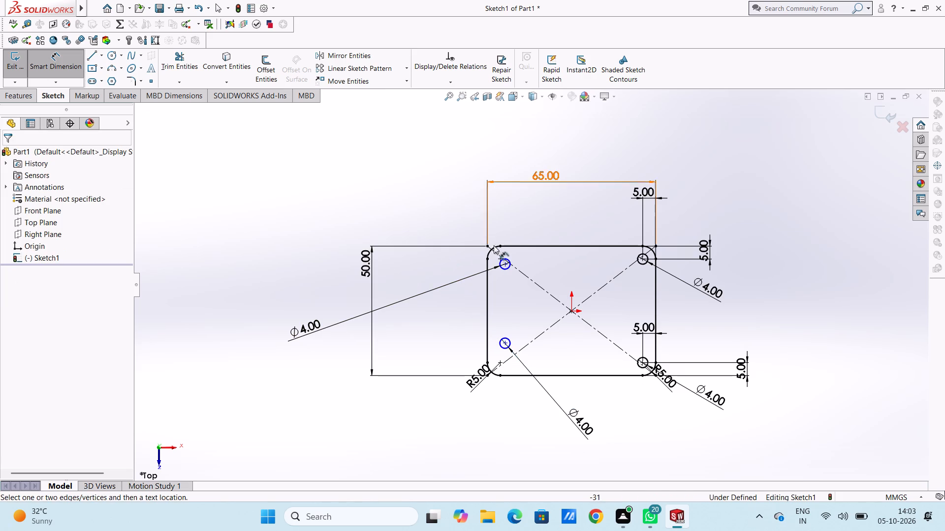
# Dimension the upper-left circle's centre 5 mm from the rectangle's top edge and 5 mm from its left edge.
pyautogui.click(503, 265)
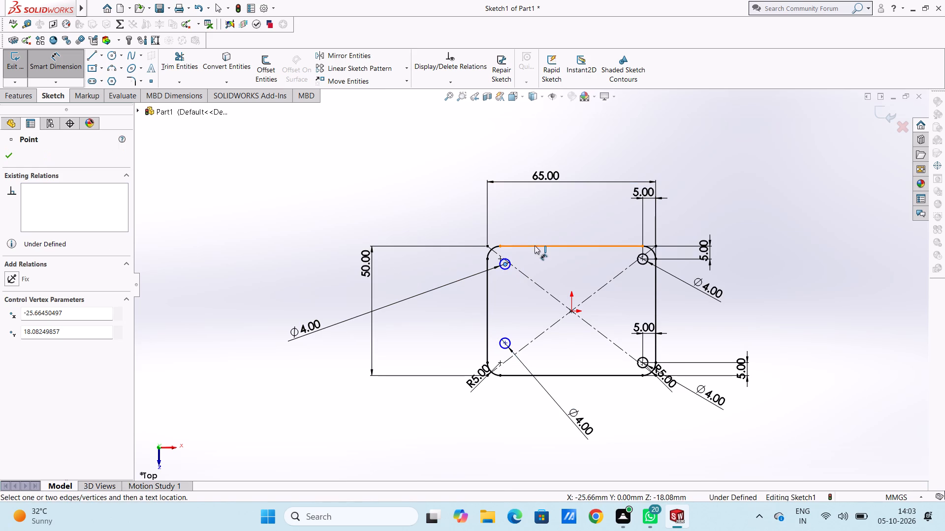
pyautogui.click(536, 247)
pyautogui.click(303, 249)
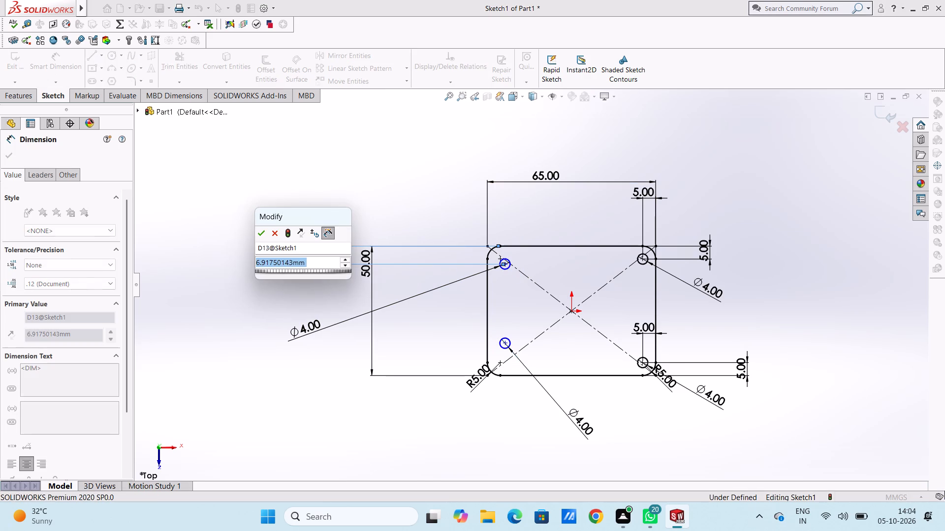
pyautogui.press('5')
pyautogui.press('Return')
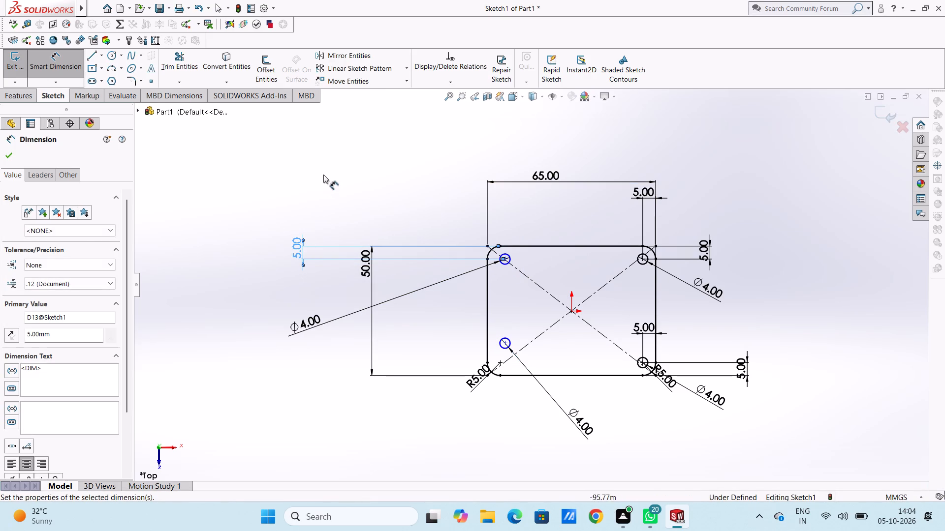
pyautogui.click(323, 175)
pyautogui.click(505, 259)
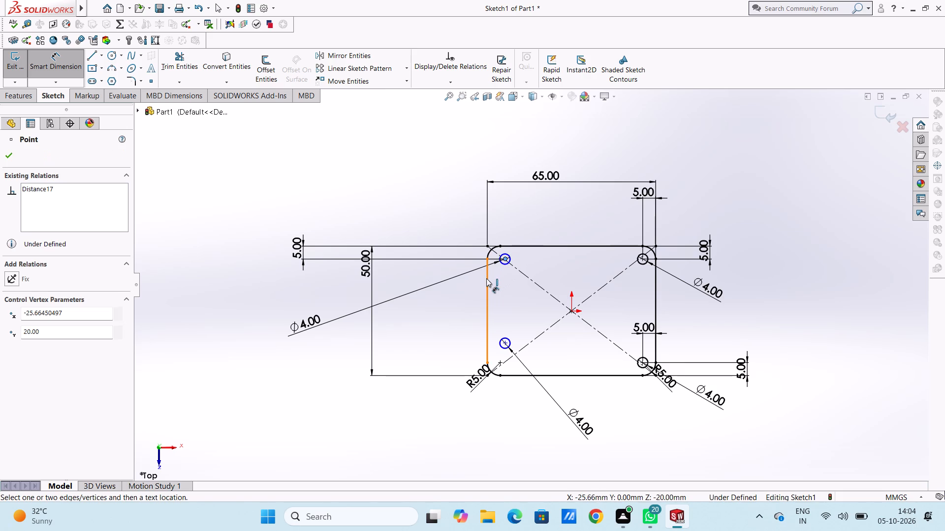
pyautogui.click(486, 278)
pyautogui.click(495, 297)
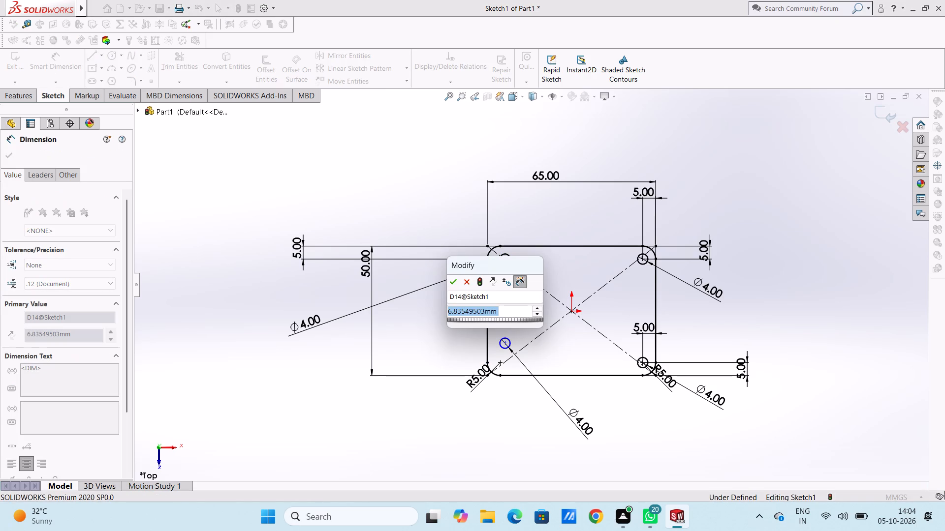
pyautogui.press('5')
pyautogui.press('Return')
pyautogui.click(439, 184)
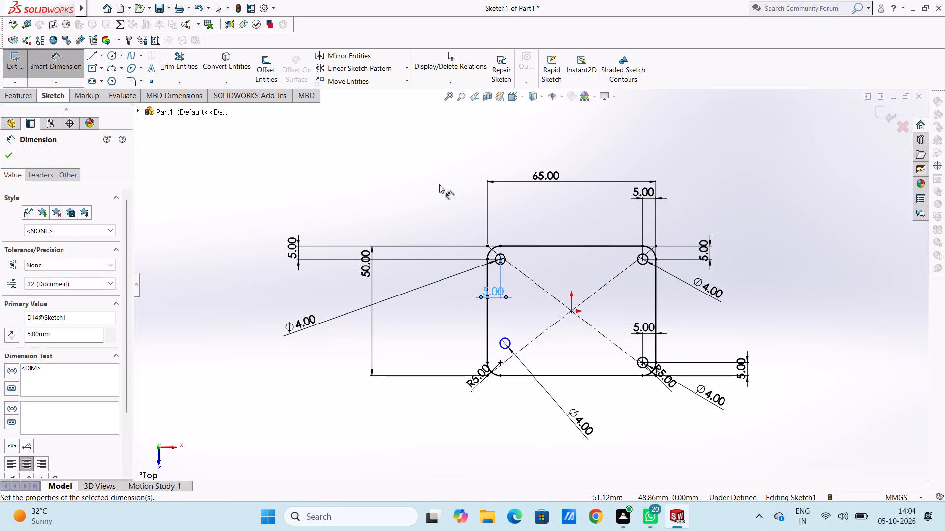
# Dimension the lower-left circle's centre 5 mm from the rectangle's left edge and 5 mm from its bottom edge.
pyautogui.click(506, 343)
pyautogui.click(485, 338)
pyautogui.click(493, 312)
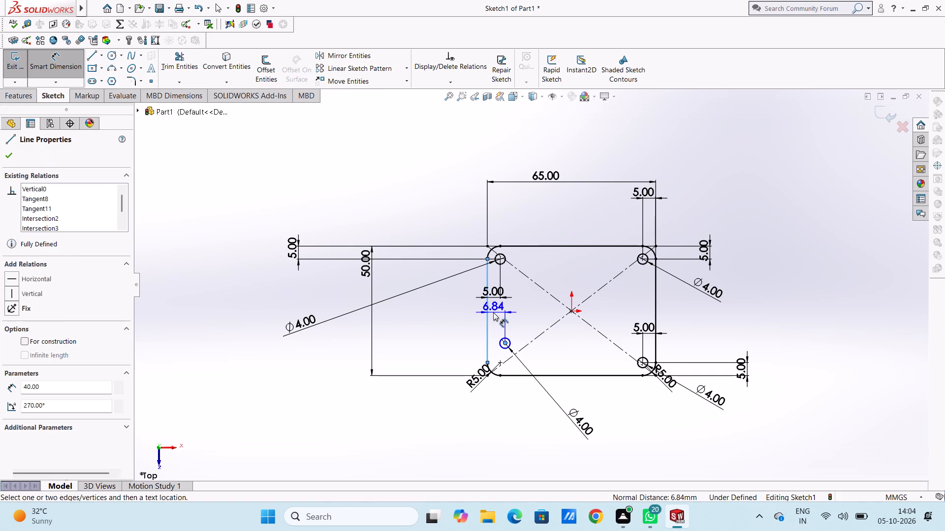
pyautogui.press('5')
pyautogui.press('Return')
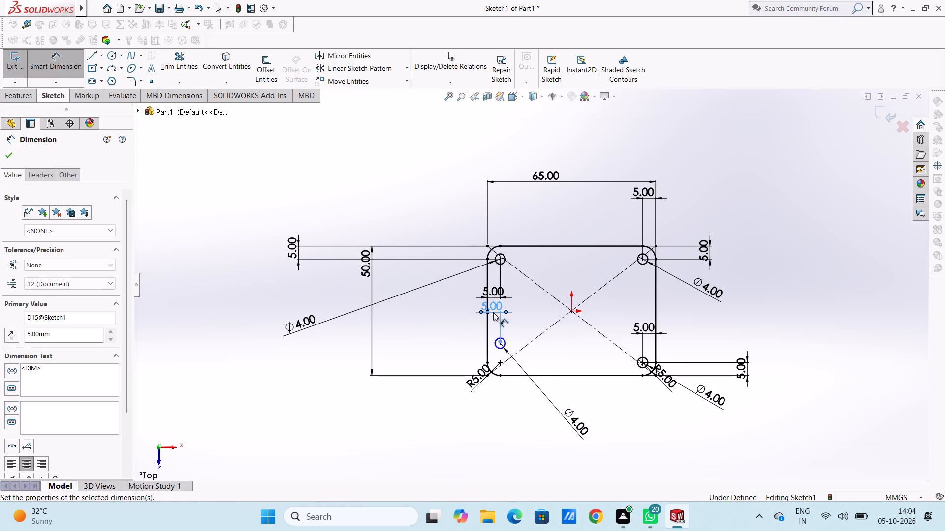
pyautogui.click(432, 331)
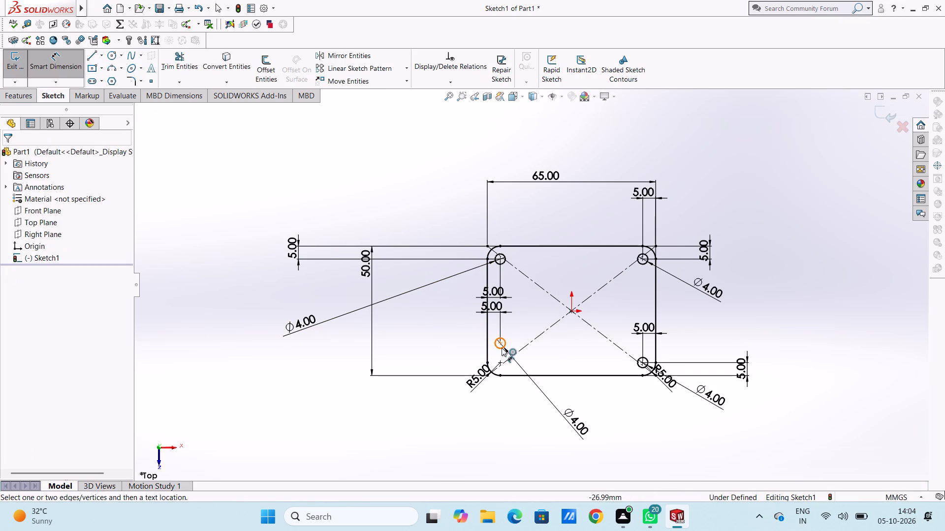
pyautogui.click(501, 344)
pyautogui.click(518, 375)
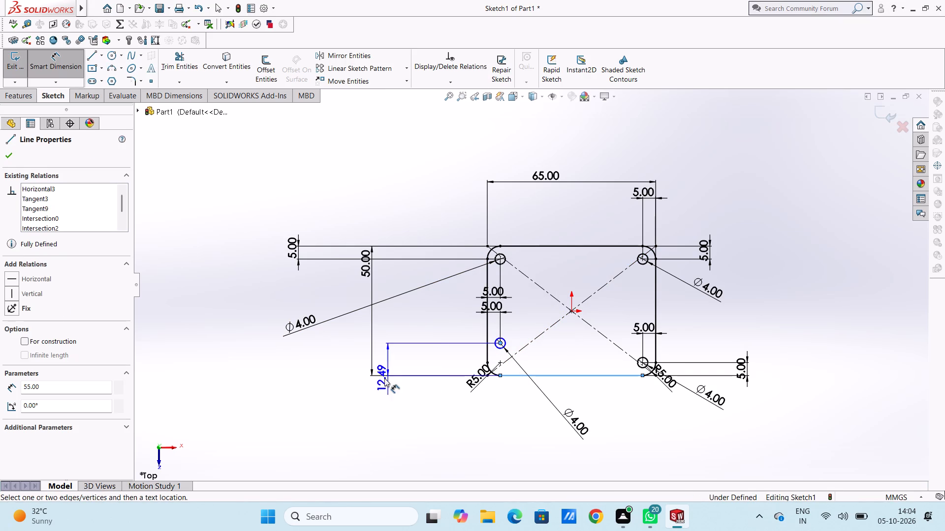
pyautogui.click(391, 359)
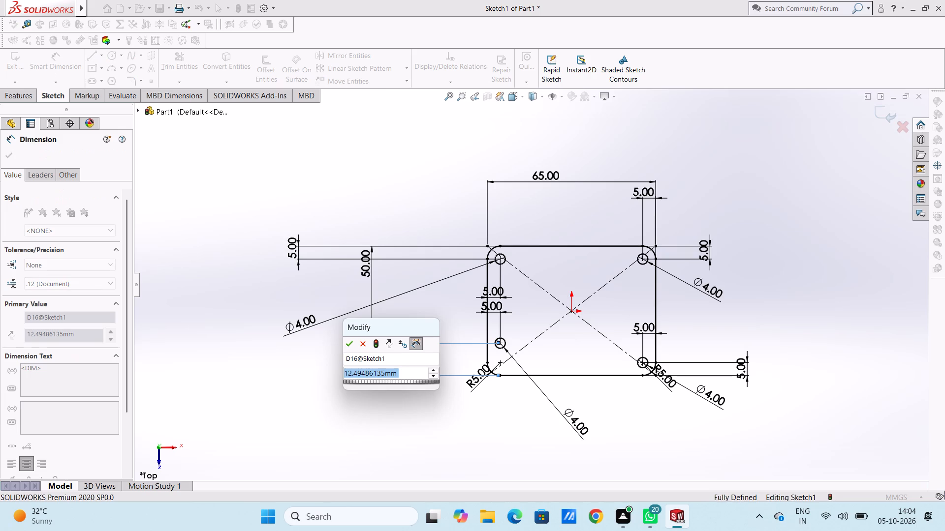
pyautogui.press('5')
pyautogui.press('Return')
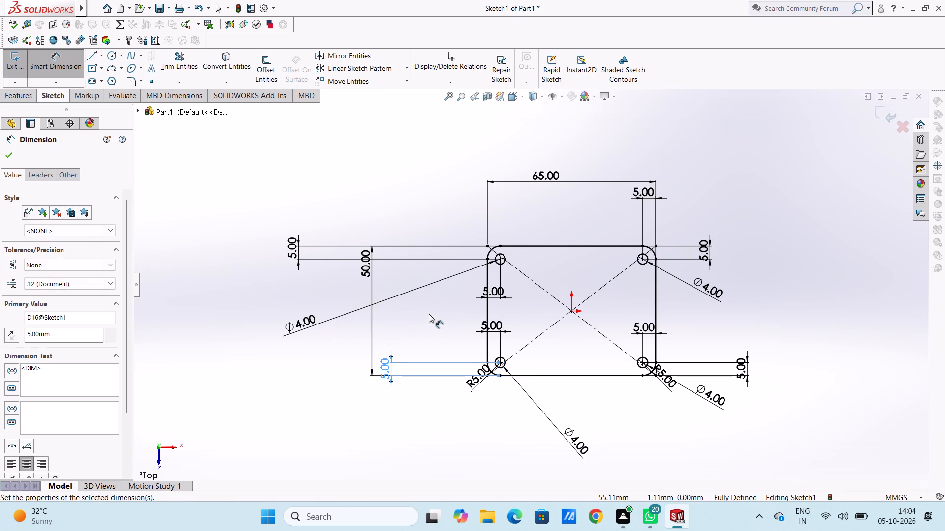
pyautogui.click(429, 314)
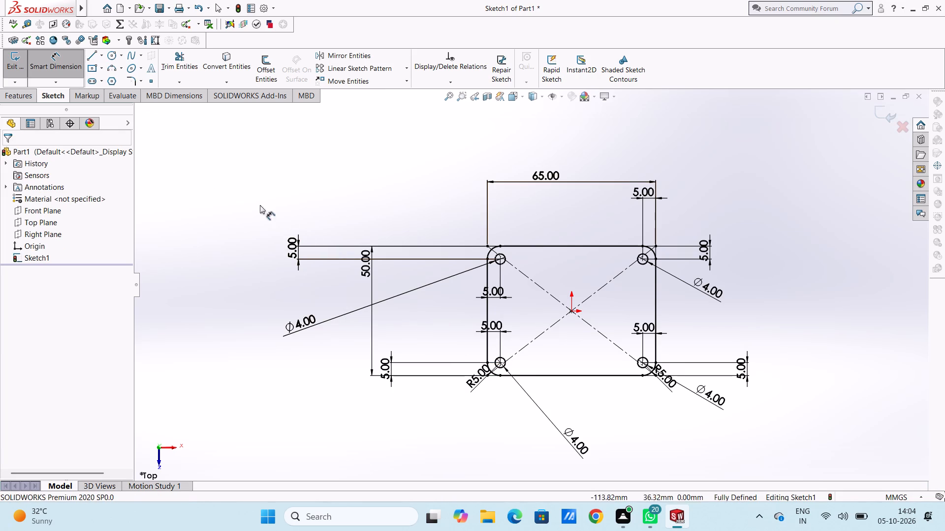
pyautogui.click(63, 58)
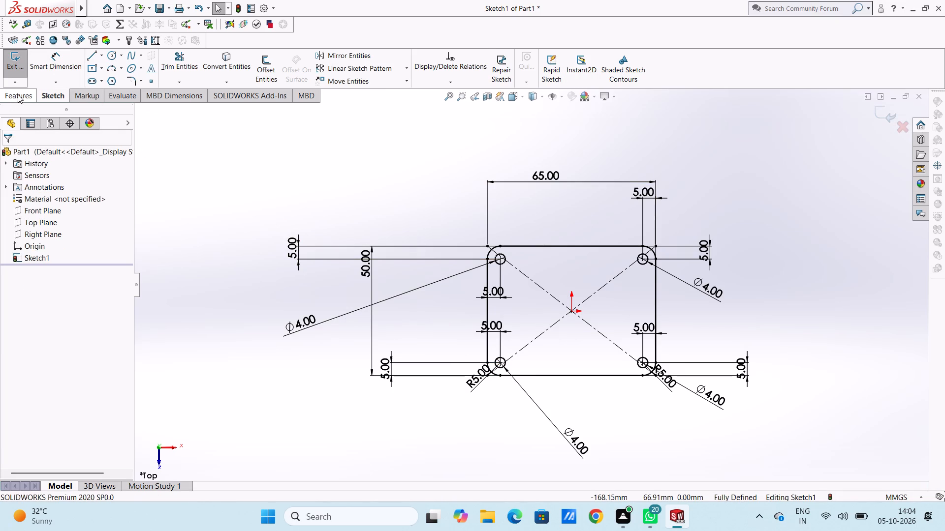
# Extrude the filleted rectangle with its four corner holes as a Blind boss 6 mm deep.
pyautogui.click(18, 94)
pyautogui.click(17, 83)
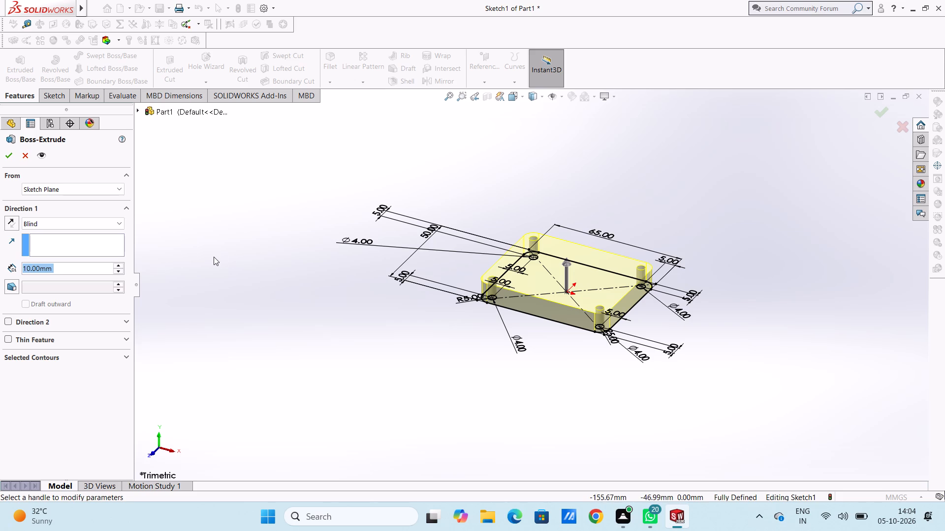
pyautogui.press('6')
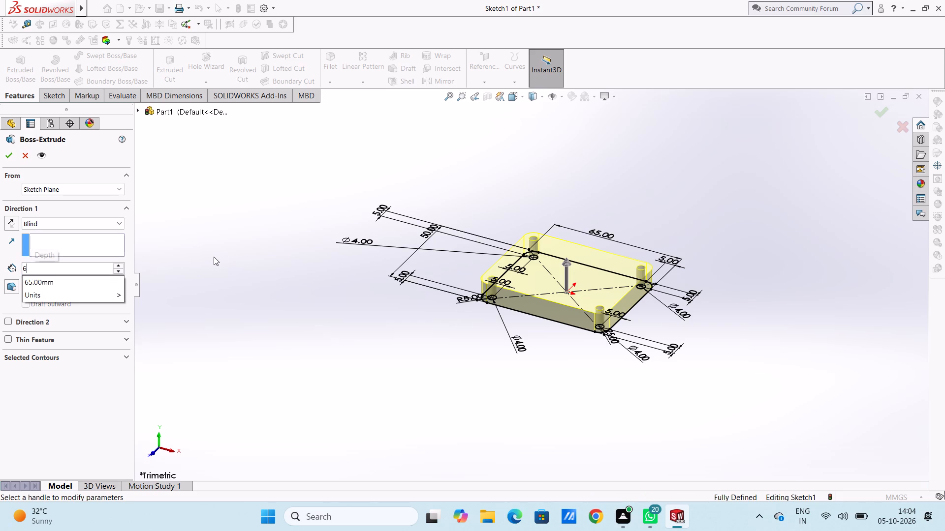
pyautogui.press('Return')
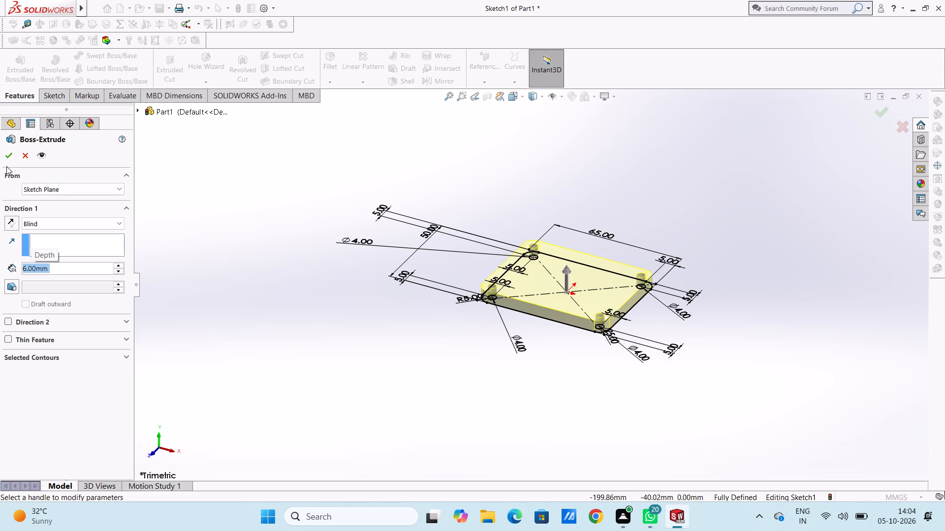
pyautogui.click(9, 159)
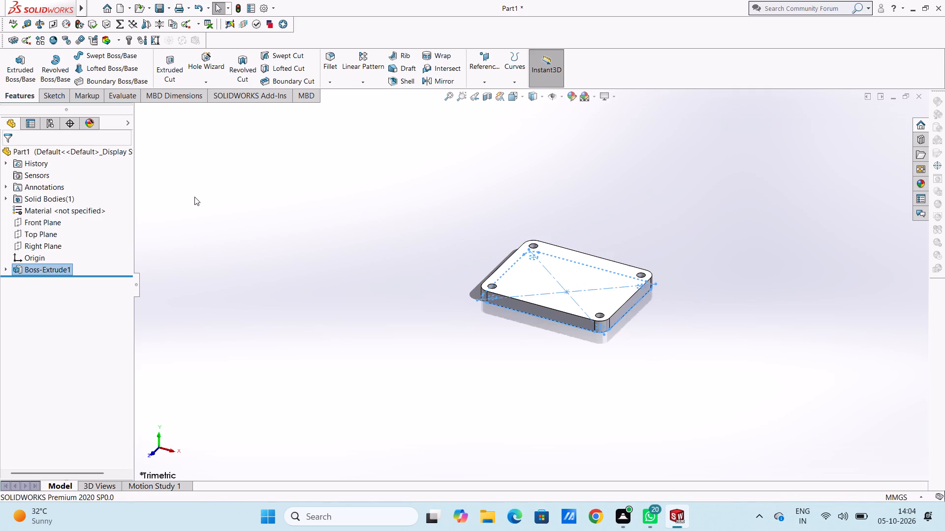
pyautogui.click(194, 197)
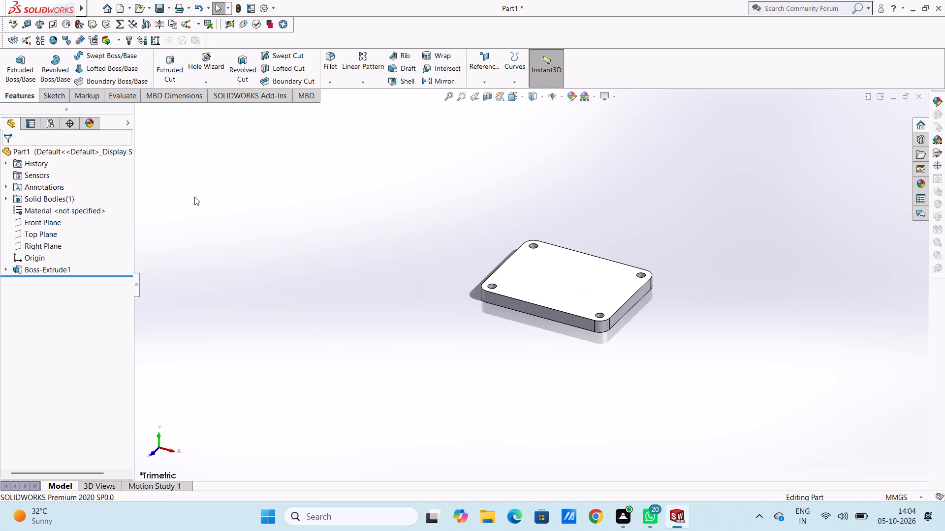
# Start a sketch on the plate's long front side face and draw a circle about 6.8 mm in diameter just above the plate.
pyautogui.hotkey('ctrl', '1')
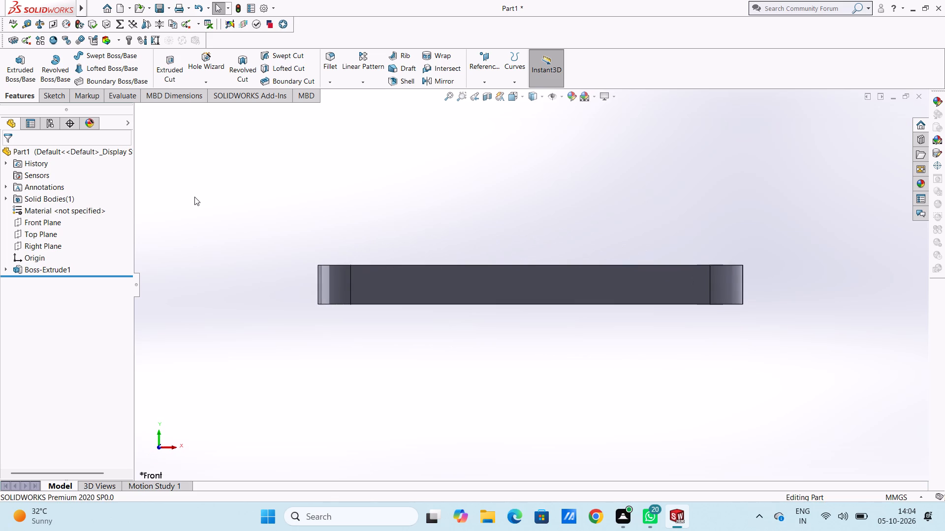
pyautogui.scroll(2, 194, 197)
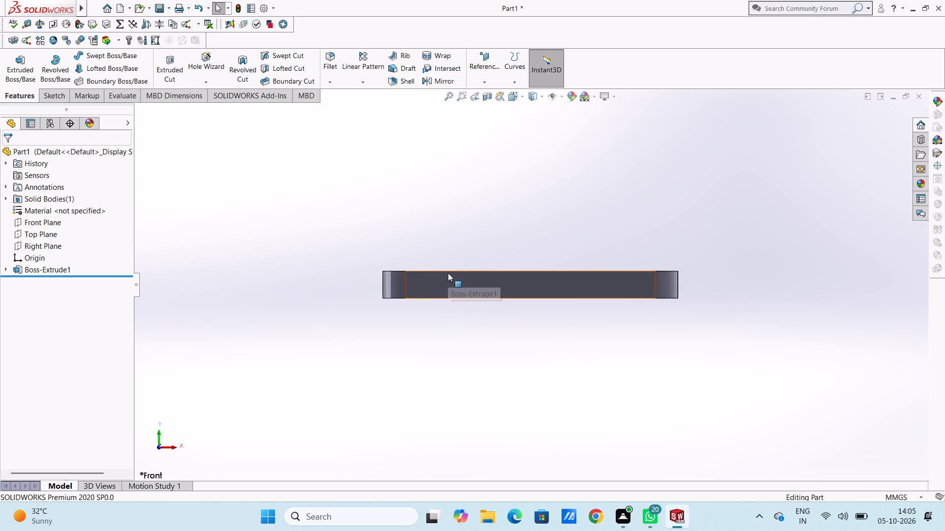
pyautogui.click(449, 278)
pyautogui.click(492, 251)
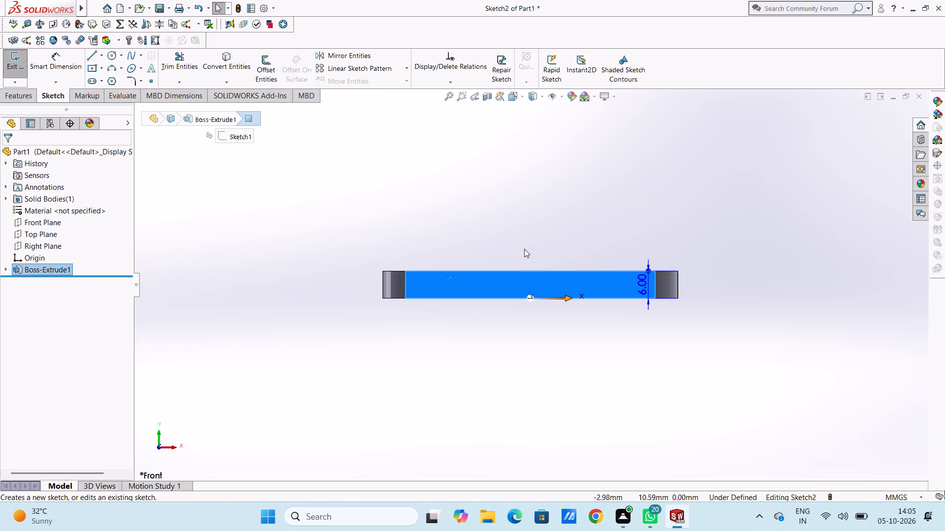
pyautogui.click(530, 246)
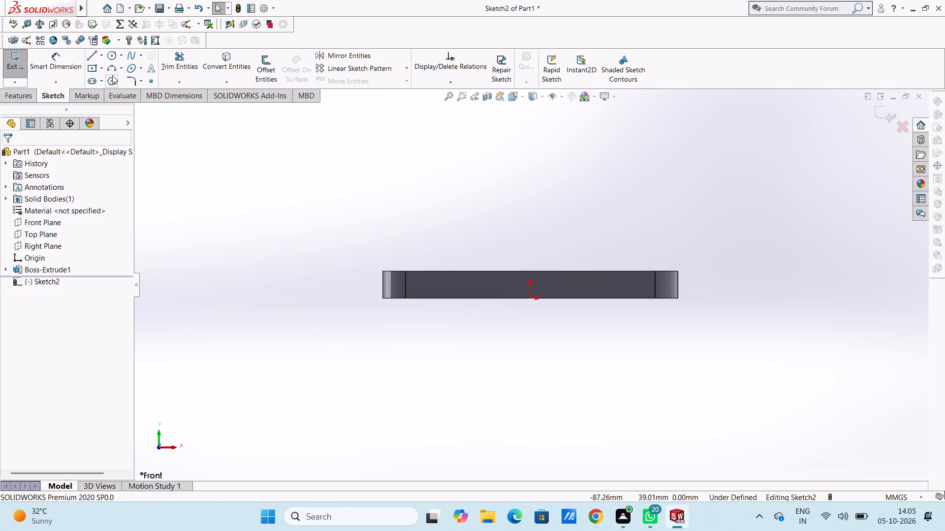
pyautogui.click(110, 56)
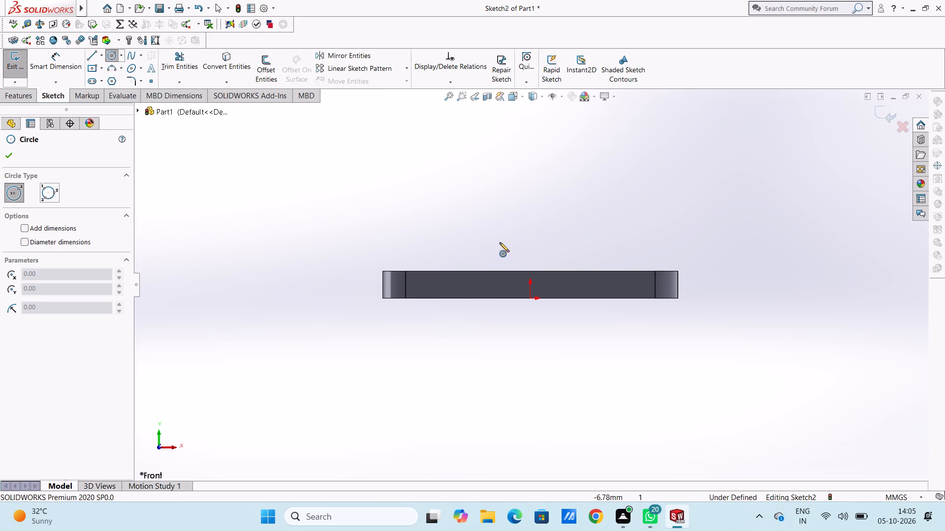
pyautogui.click(500, 242)
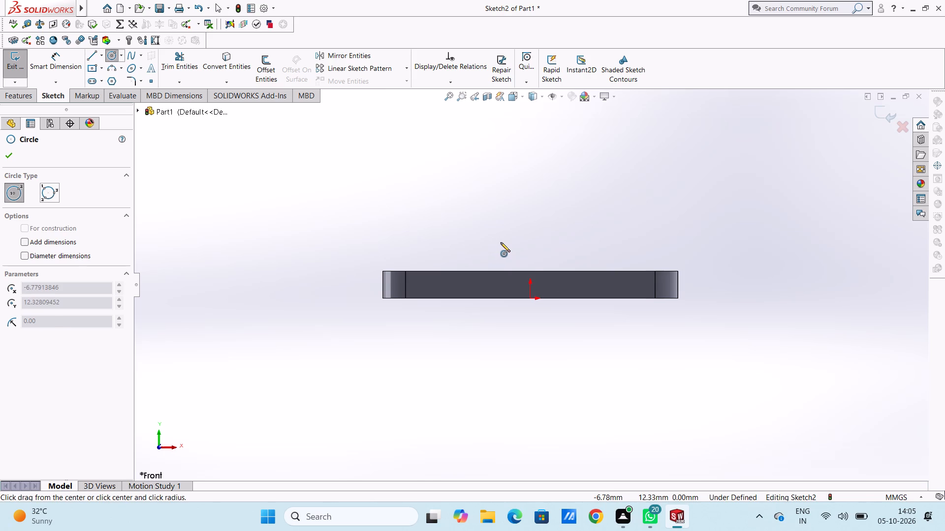
pyautogui.click(513, 249)
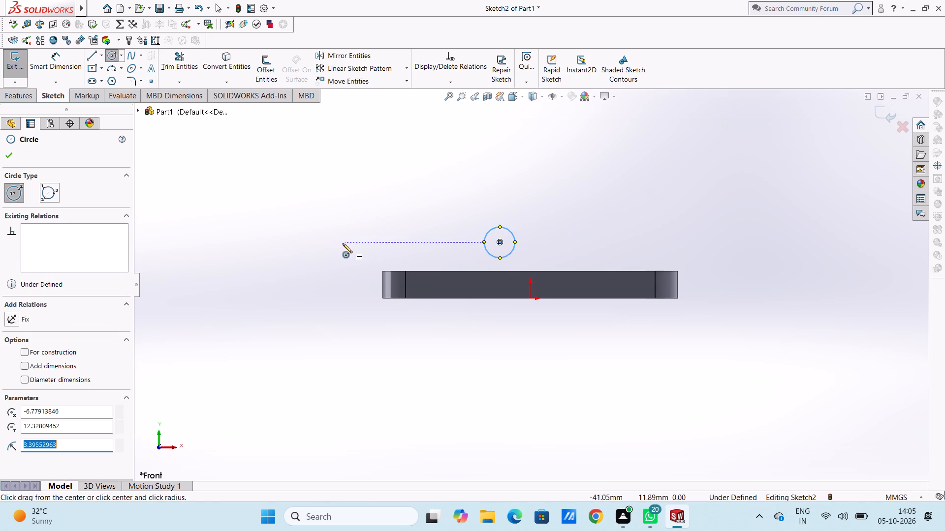
pyautogui.click(7, 150)
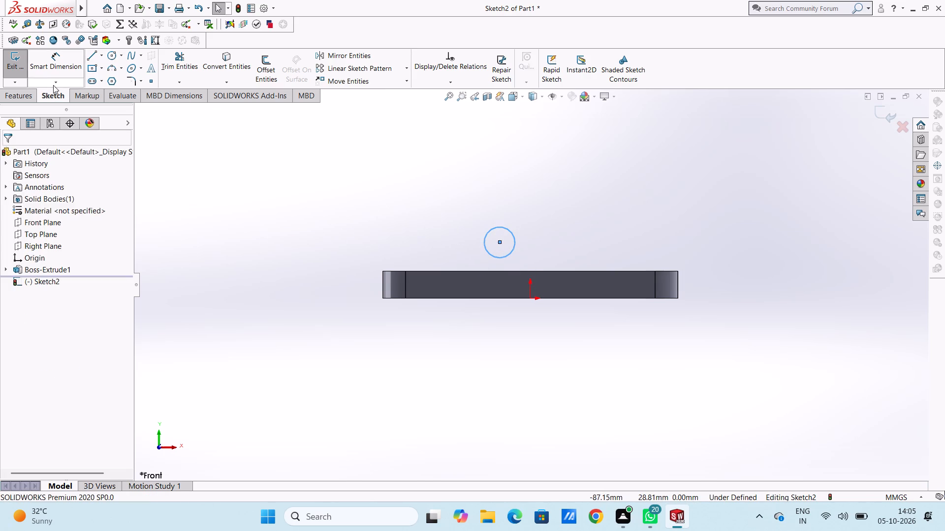
# Dimension the new circle above the plate with a 4 mm diameter.
pyautogui.click(57, 62)
pyautogui.click(498, 227)
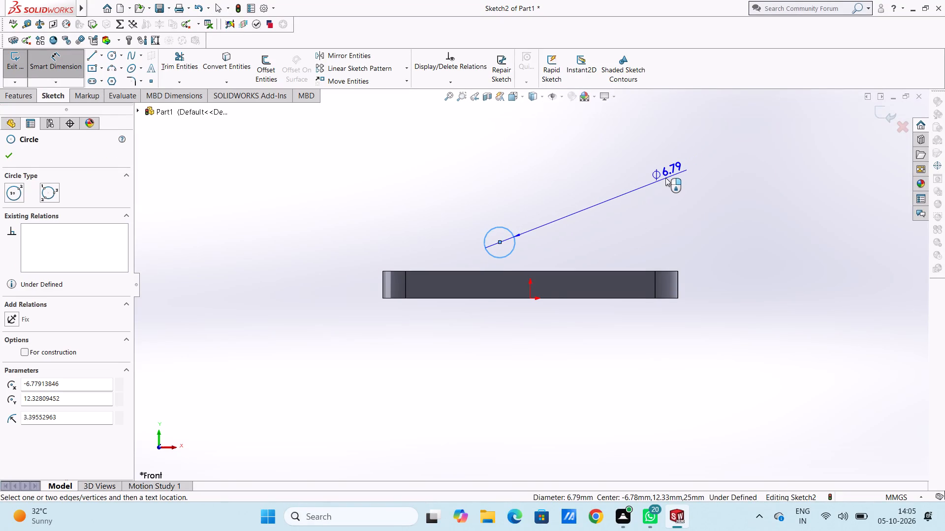
pyautogui.click(667, 177)
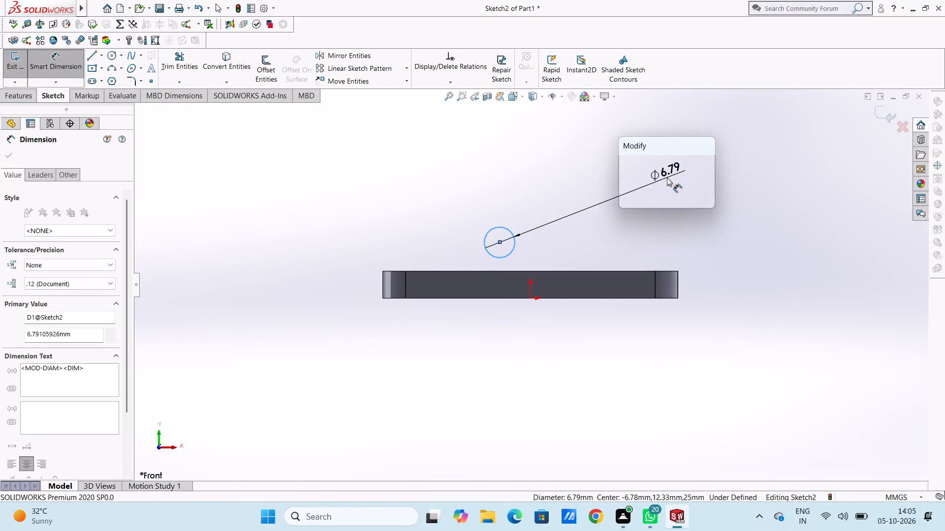
pyautogui.press('4')
pyautogui.press('Return')
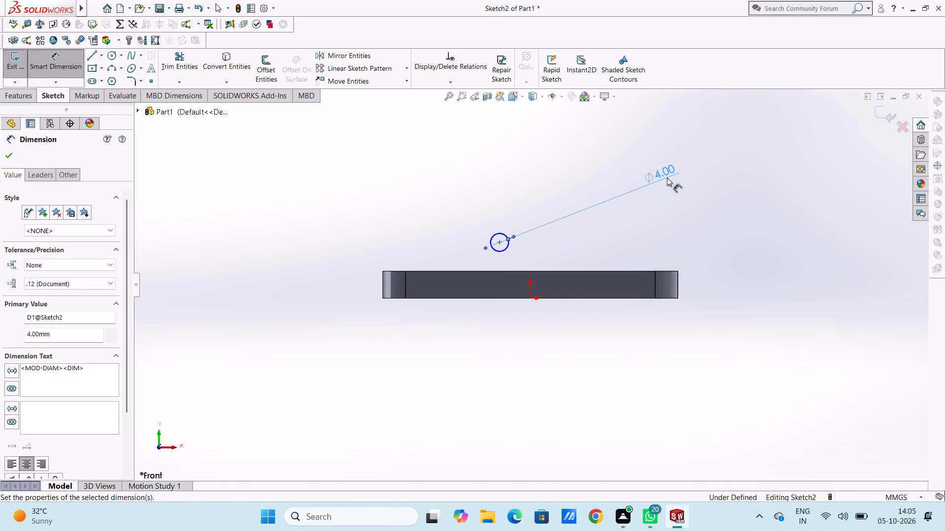
pyautogui.click(434, 187)
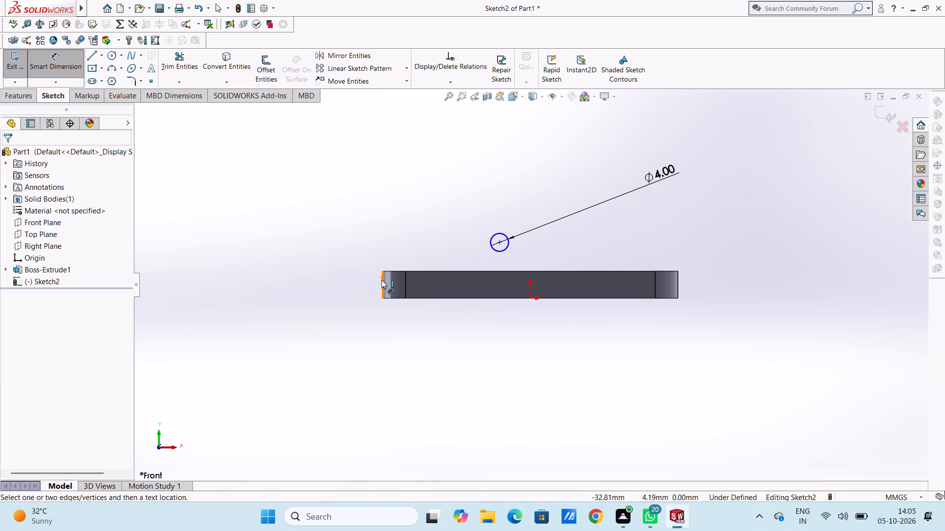
# Dimension the circle's centre 30 mm horizontally from the plate's left end.
pyautogui.click(381, 280)
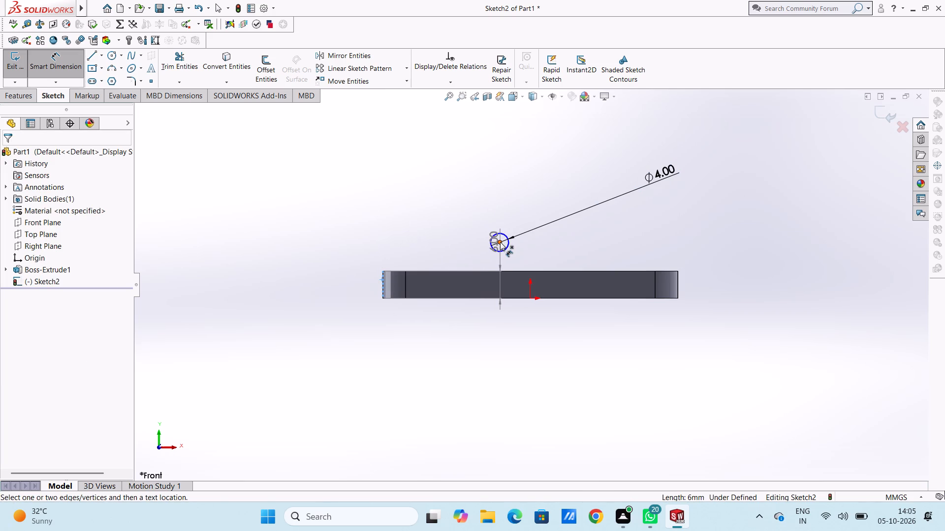
pyautogui.click(500, 242)
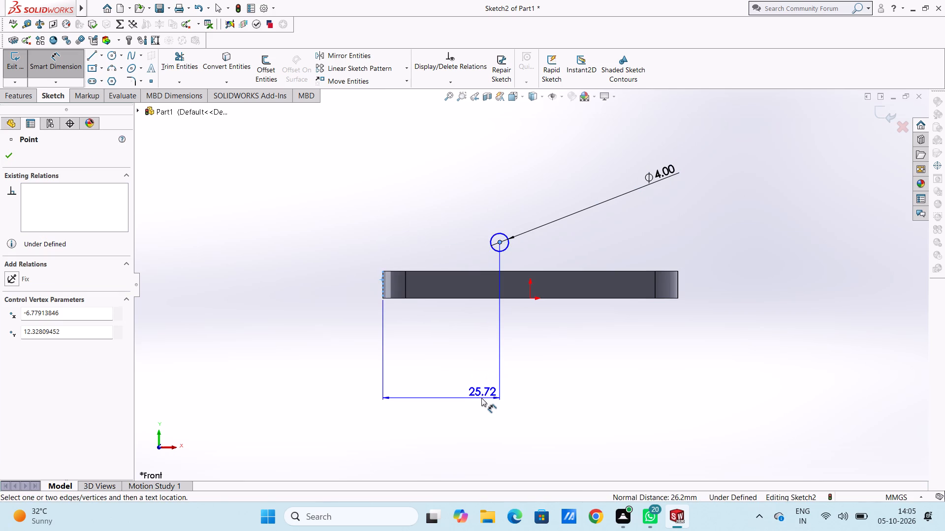
pyautogui.click(472, 380)
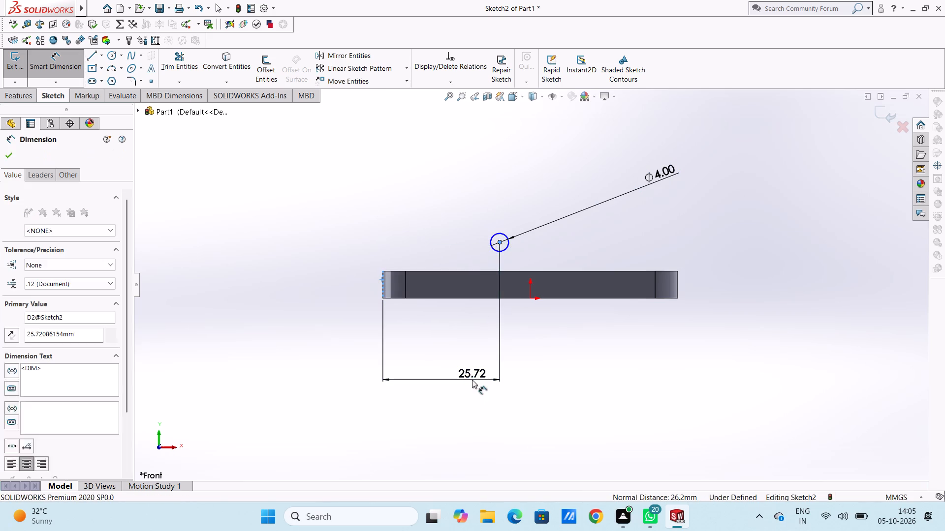
pyautogui.write('30')
pyautogui.press('Return')
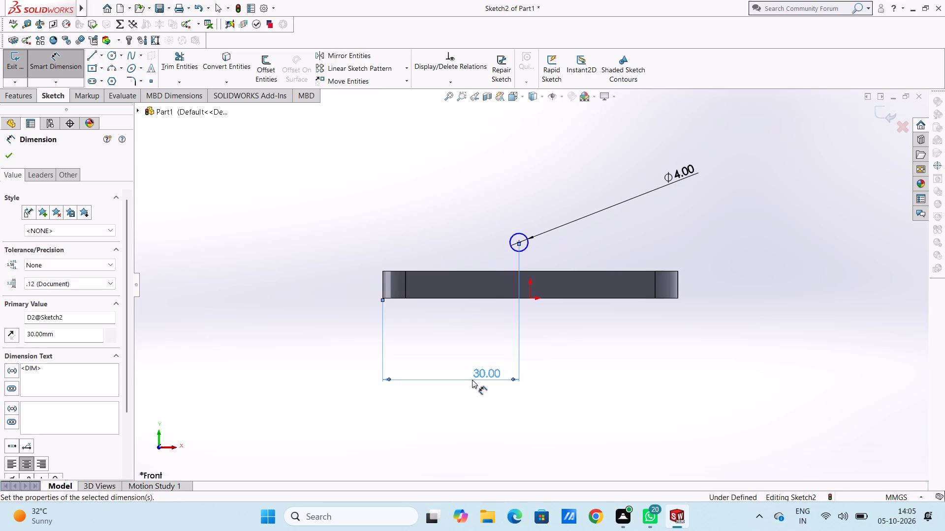
pyautogui.click(451, 217)
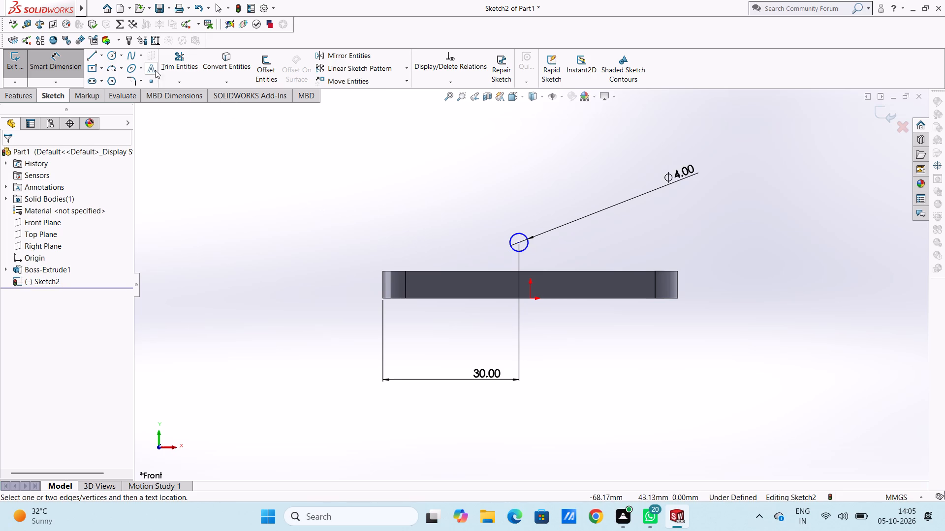
# Sketch a second circle with a 6 mm radius, concentric with the 4 mm circle.
pyautogui.click(110, 56)
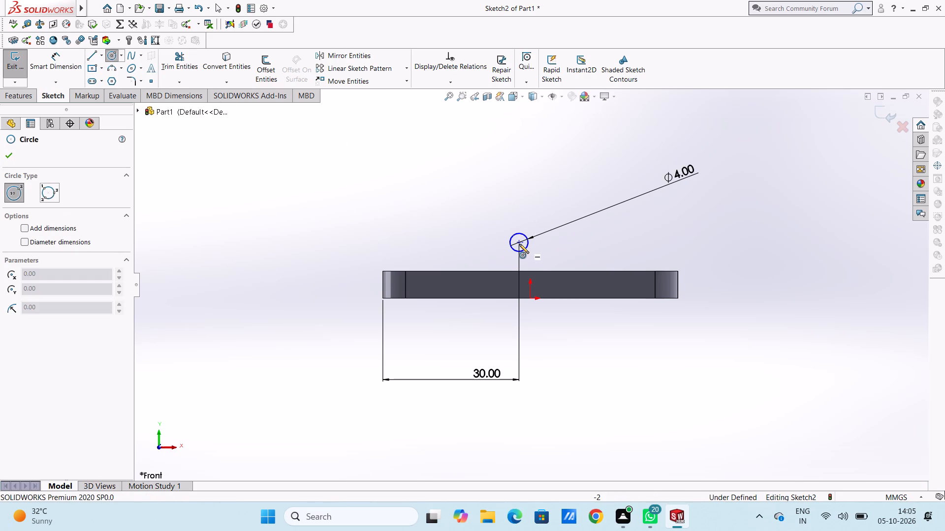
pyautogui.click(519, 244)
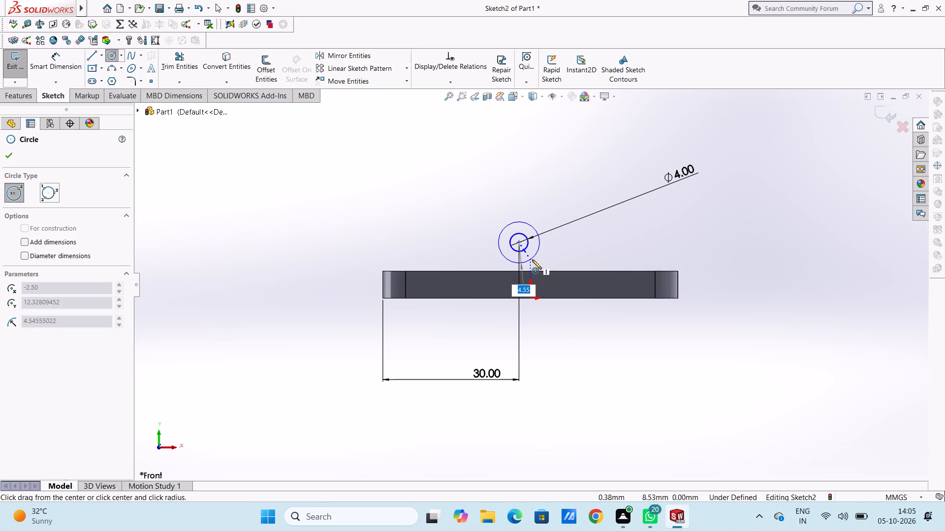
pyautogui.press('6')
pyautogui.press('Return')
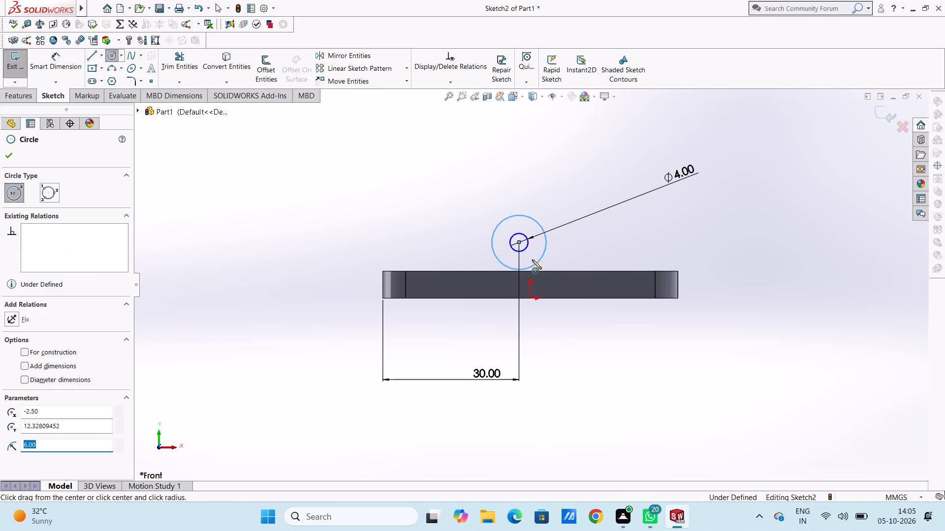
pyautogui.click(6, 153)
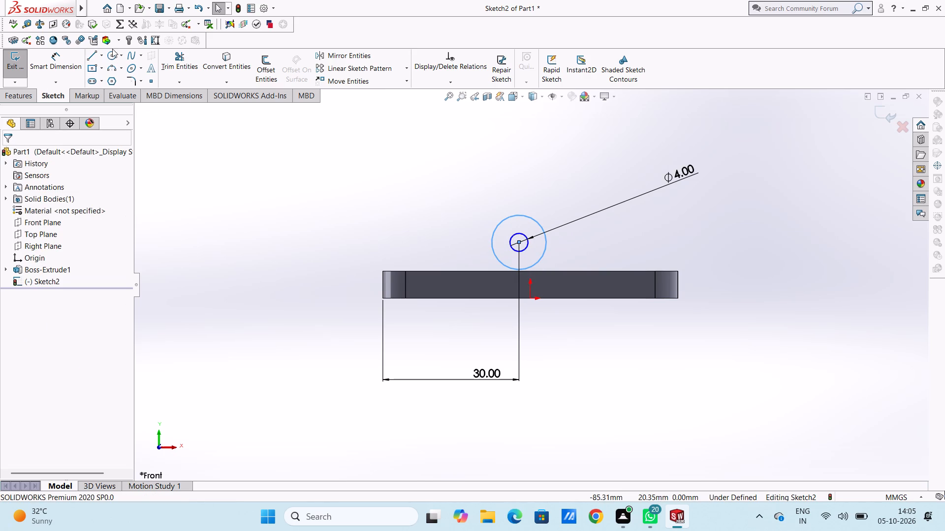
# Dimension the outer concentric circle with a 12 mm diameter.
pyautogui.click(58, 61)
pyautogui.click(531, 218)
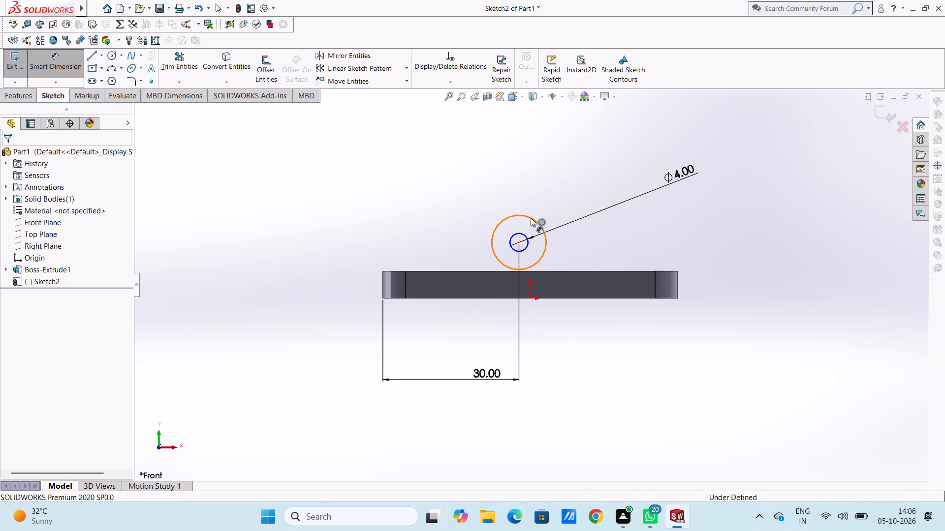
pyautogui.click(651, 135)
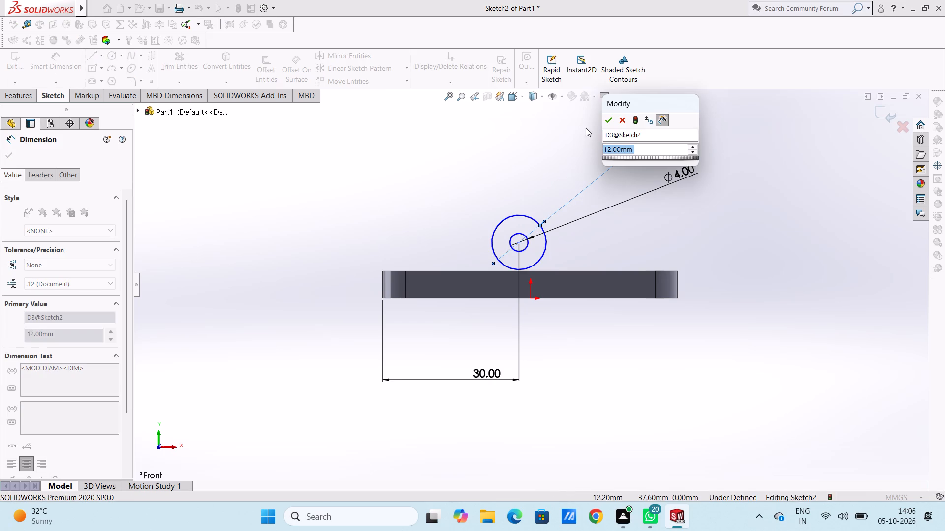
pyautogui.click(606, 119)
pyautogui.click(571, 147)
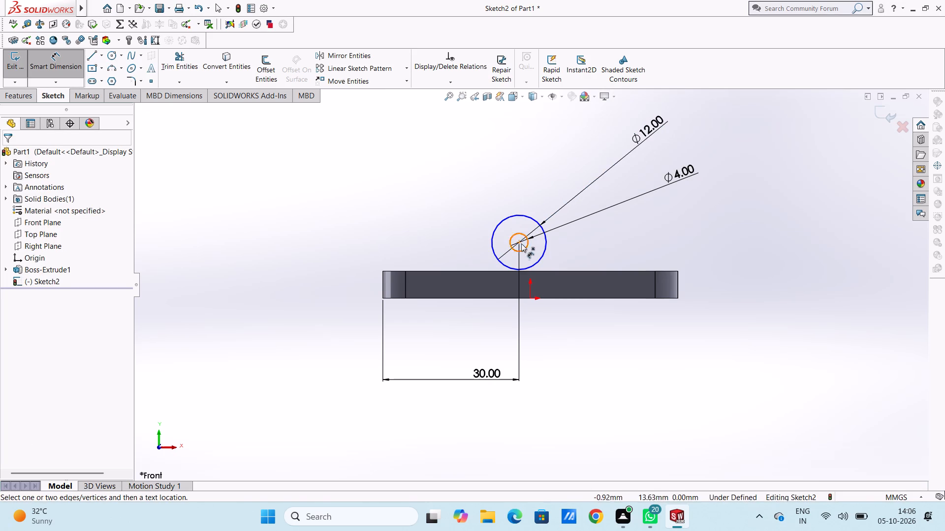
# Dimension the circles' common centre 10 mm above the plate's bottom edge.
pyautogui.click(520, 241)
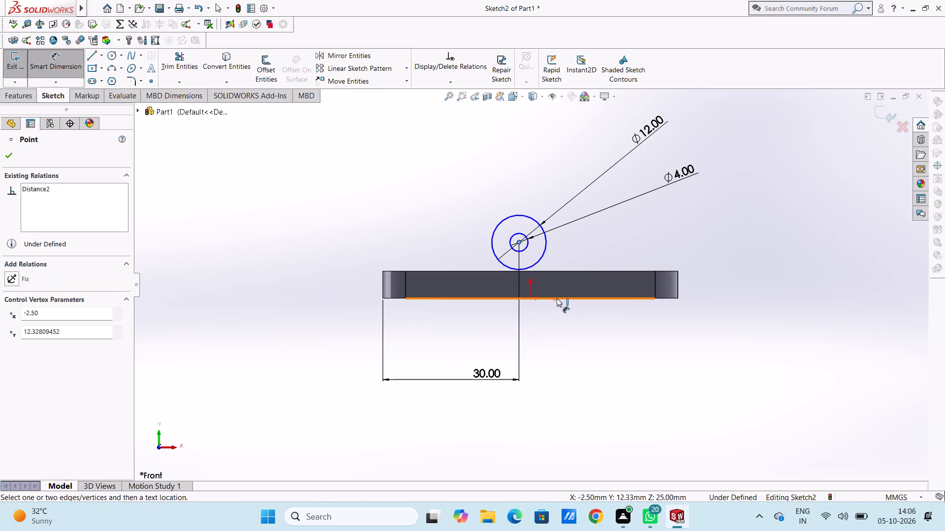
pyautogui.click(557, 298)
pyautogui.click(817, 262)
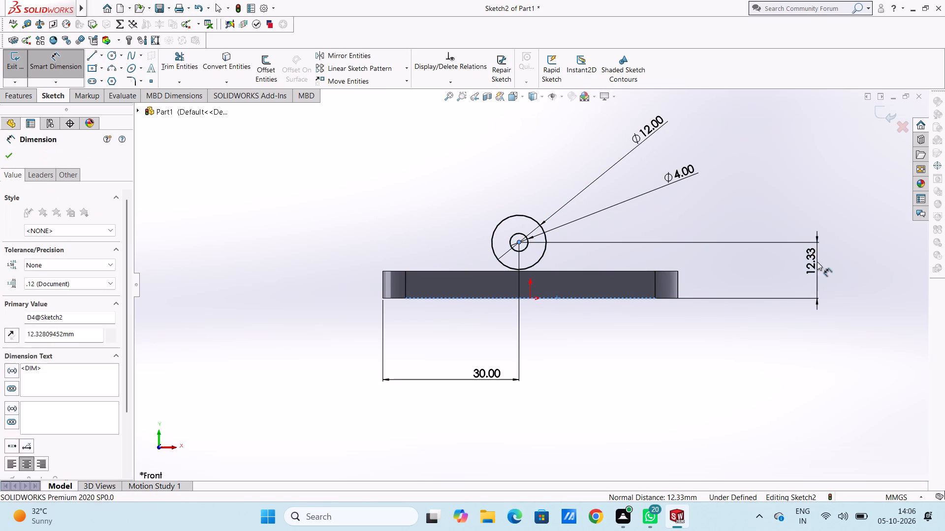
pyautogui.write('10')
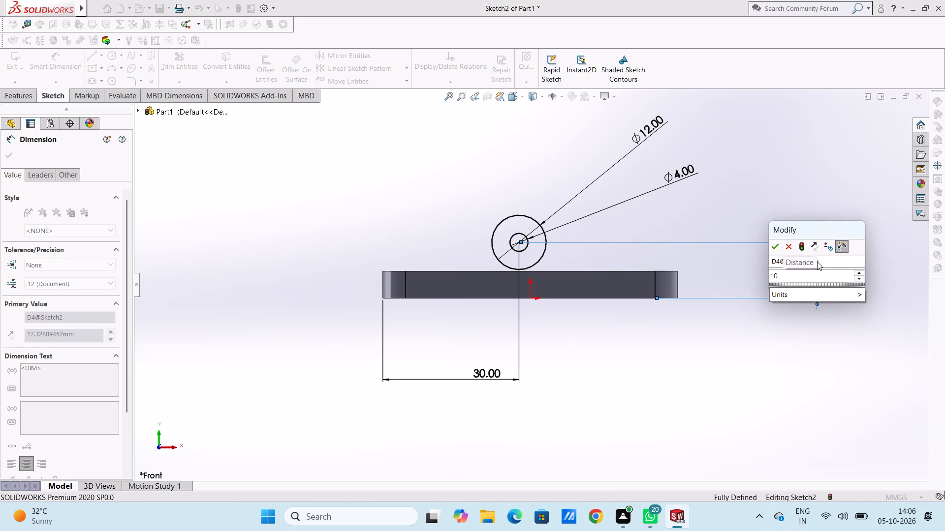
pyautogui.press('Return')
pyautogui.click(741, 231)
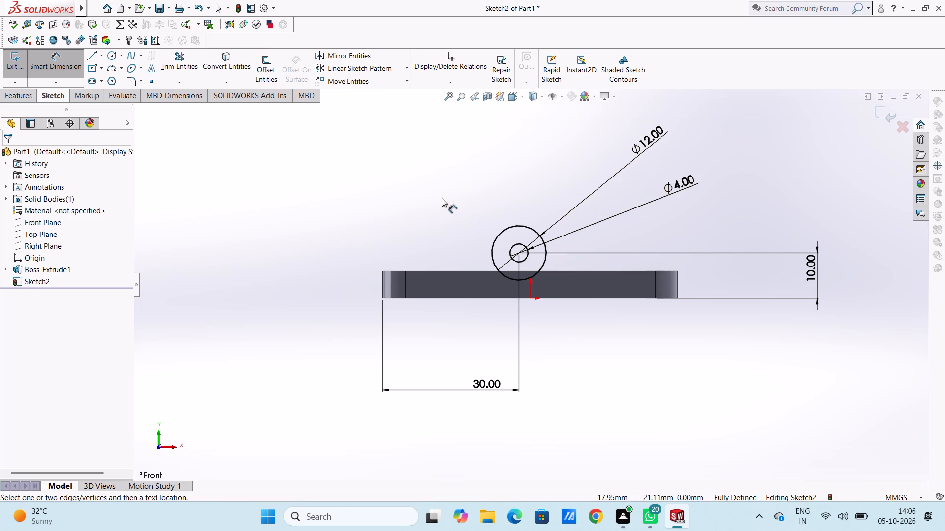
pyautogui.click(63, 63)
# Extrude the two concentric circles as a Blind boss 50 mm deep, with the direction reversed so the tube runs across the plate.
pyautogui.click(30, 94)
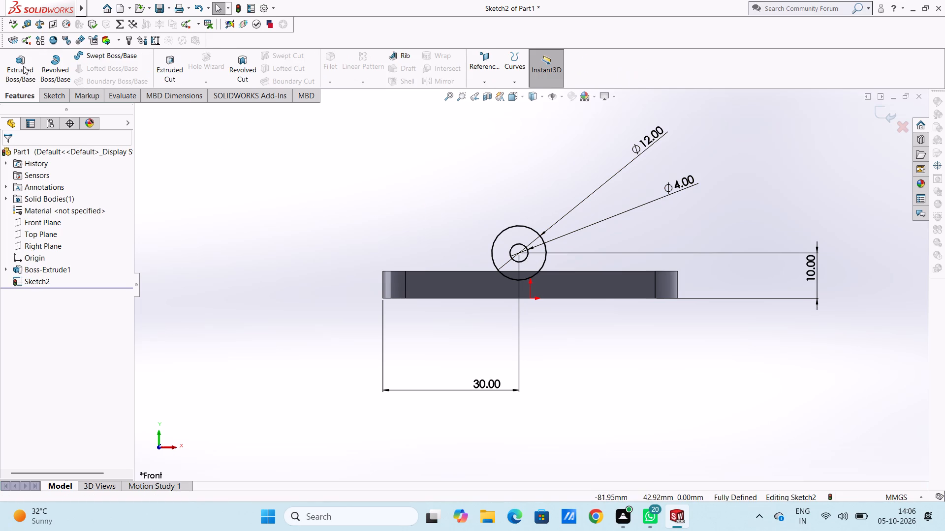
pyautogui.click(23, 66)
pyautogui.moveTo(765, 188); pyautogui.dragTo(705, 229, button='middle')
pyautogui.doubleClick(79, 269)
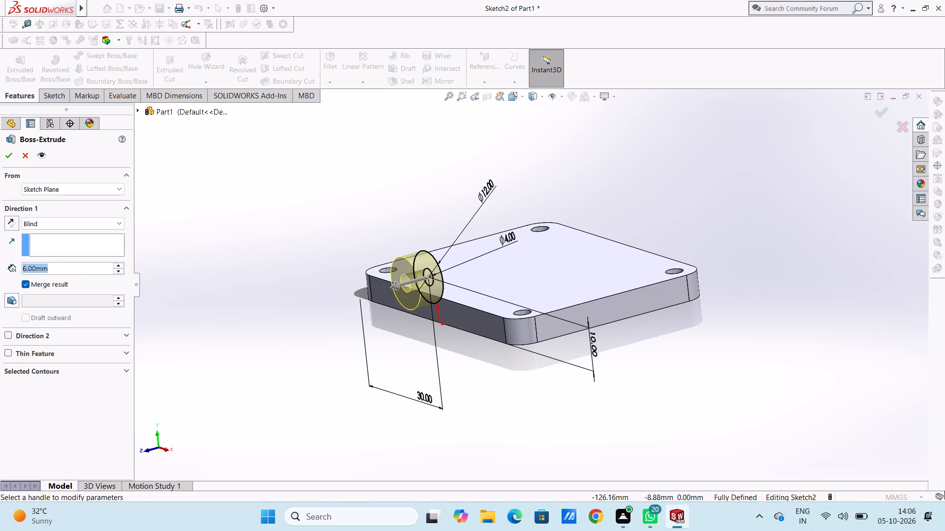
pyautogui.write('50')
pyautogui.press('Return')
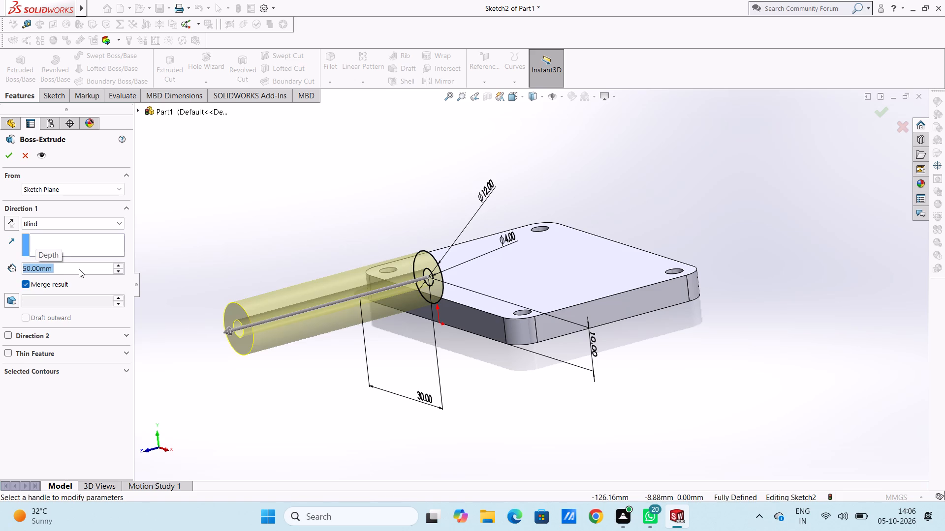
pyautogui.click(13, 222)
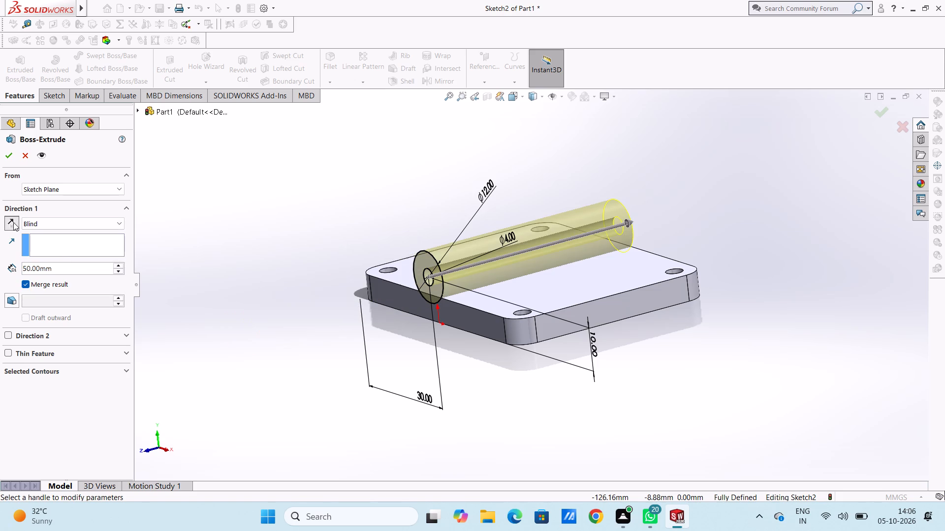
pyautogui.click(10, 155)
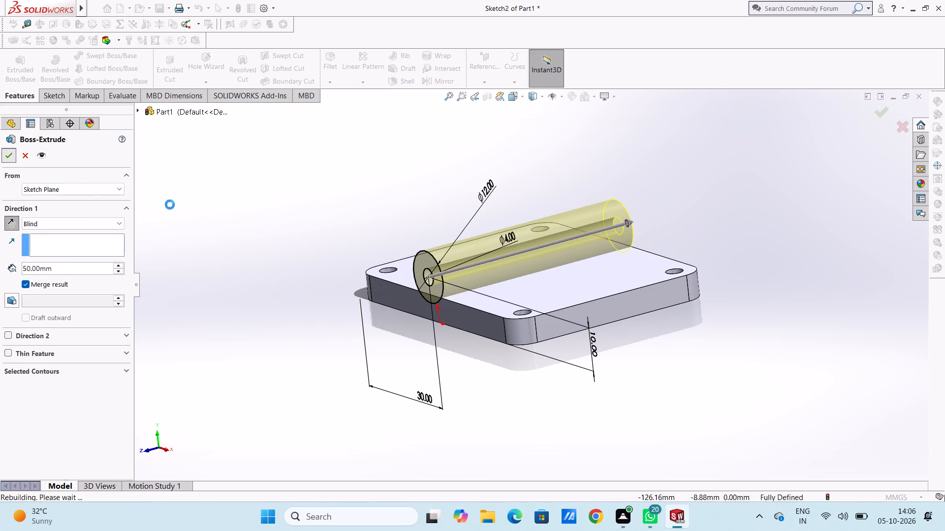
pyautogui.click(190, 211)
pyautogui.moveTo(210, 189); pyautogui.dragTo(280, 230, button='middle')
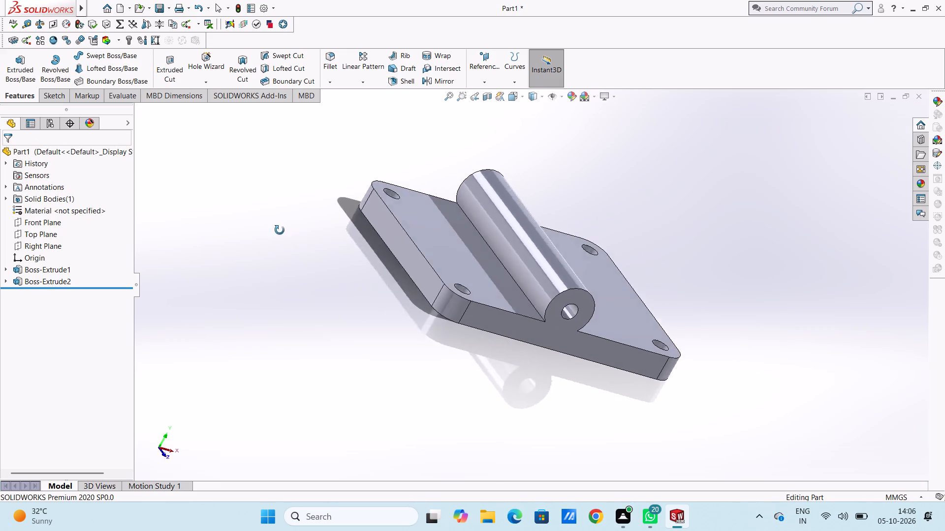
pyautogui.moveTo(280, 230); pyautogui.dragTo(255, 179, button='middle')
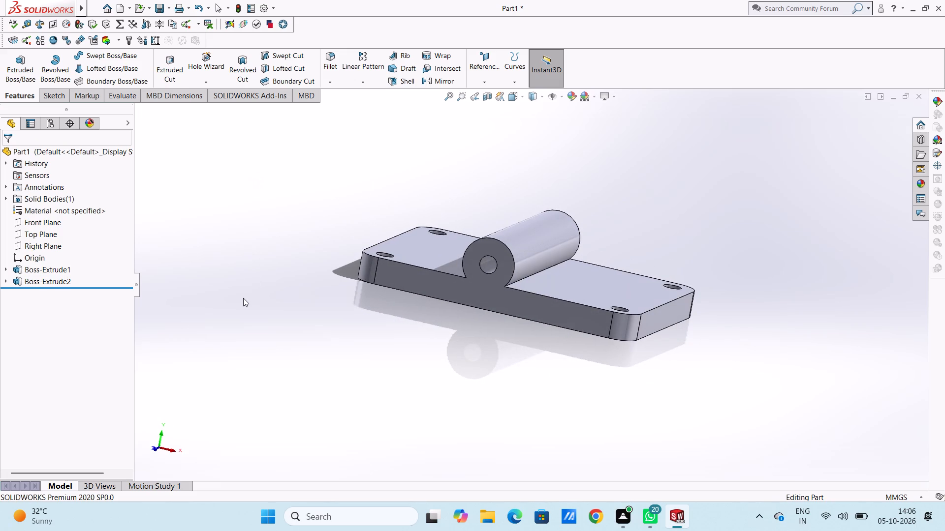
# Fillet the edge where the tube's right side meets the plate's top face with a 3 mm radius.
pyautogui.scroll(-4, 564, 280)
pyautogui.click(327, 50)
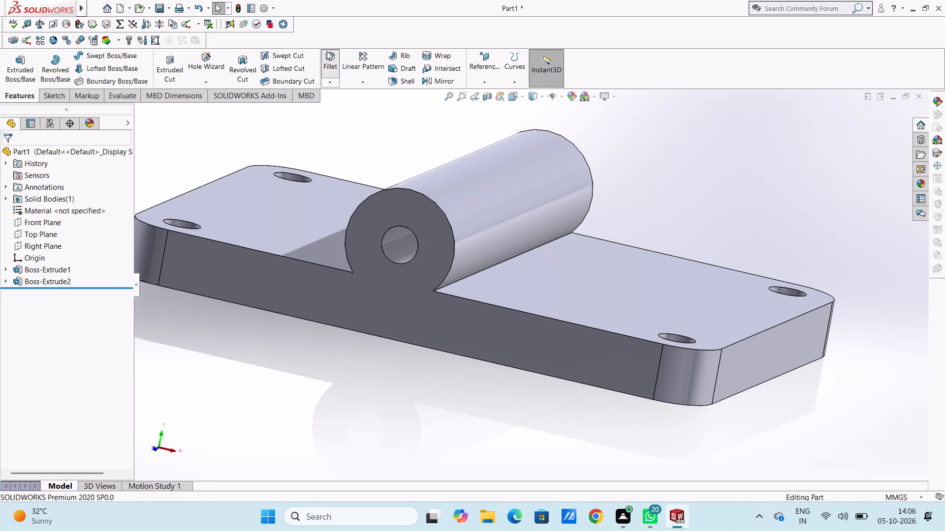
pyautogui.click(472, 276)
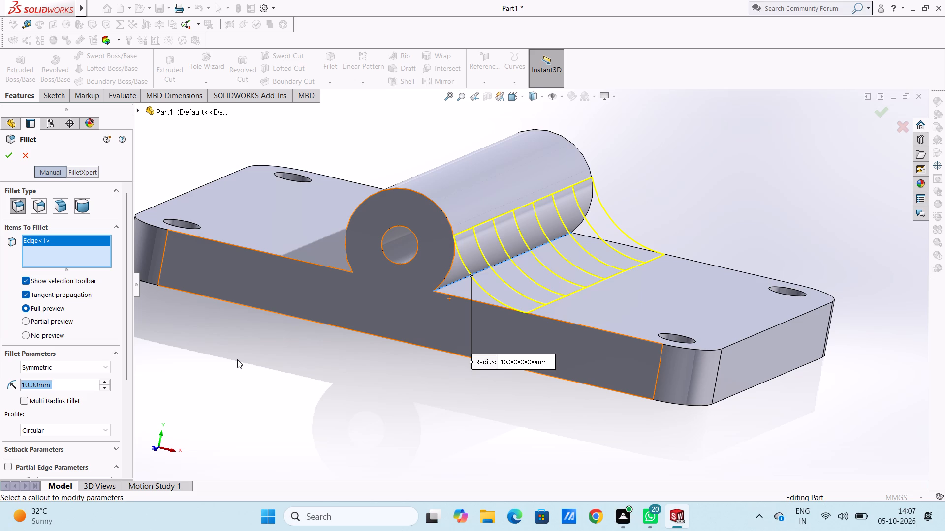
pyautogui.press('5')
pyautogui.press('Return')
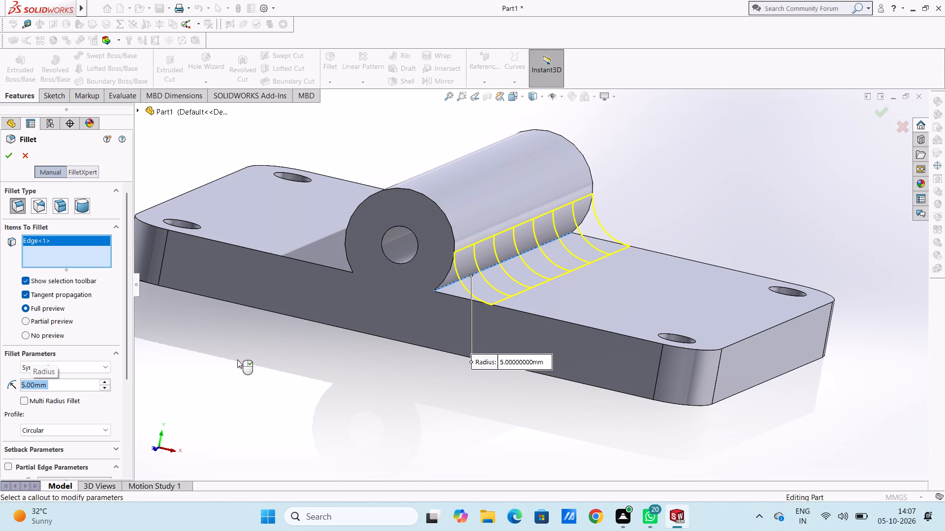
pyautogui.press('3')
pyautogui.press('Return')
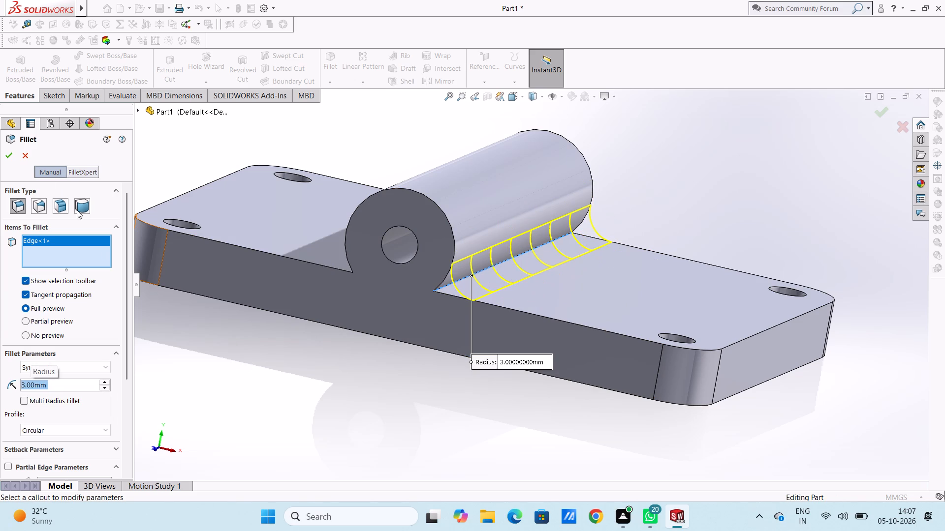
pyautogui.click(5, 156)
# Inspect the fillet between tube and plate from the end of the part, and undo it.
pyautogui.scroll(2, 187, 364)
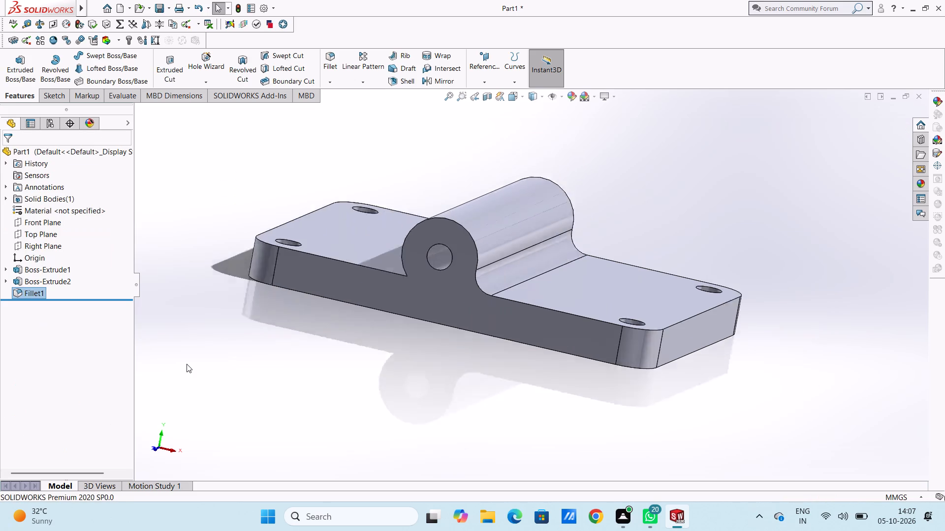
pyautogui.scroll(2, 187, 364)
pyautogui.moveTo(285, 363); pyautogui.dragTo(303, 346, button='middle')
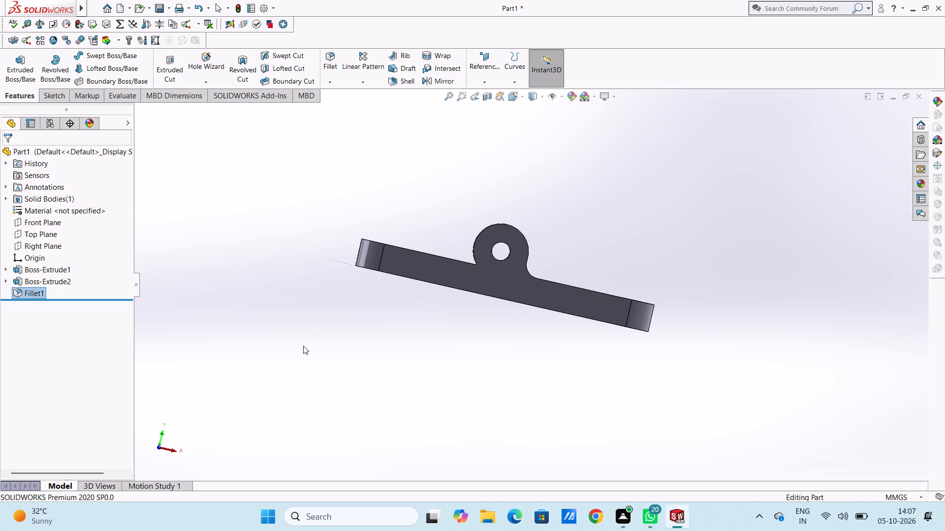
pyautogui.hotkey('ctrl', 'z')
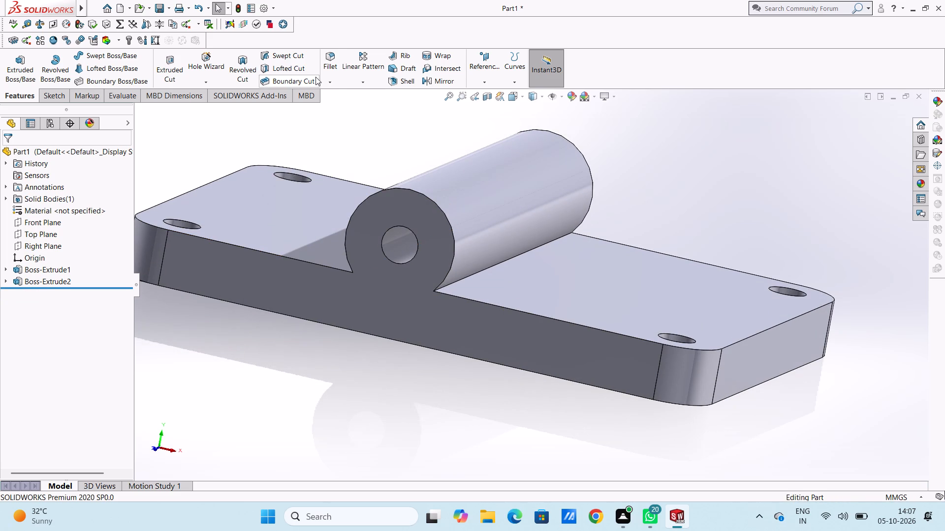
# Fillet the edge where the tube's right side meets the plate's top face with a 2 mm radius.
pyautogui.click(332, 61)
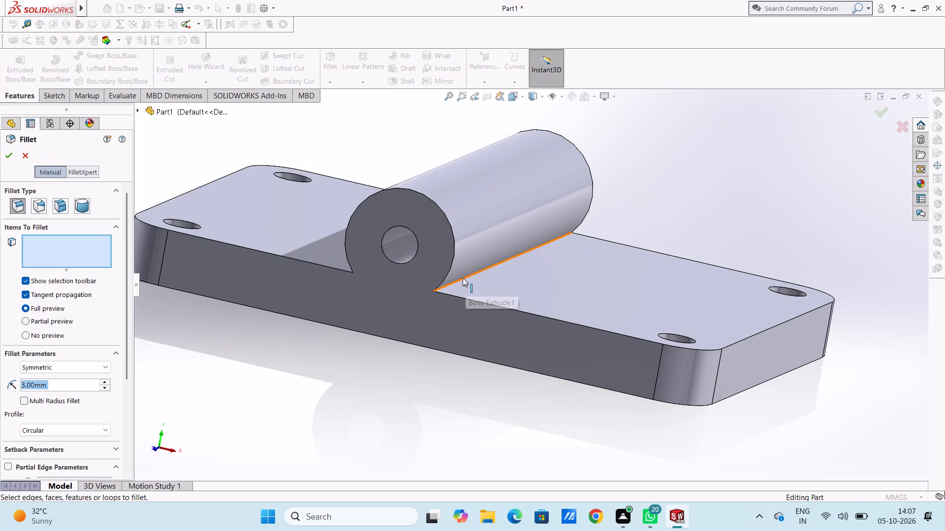
pyautogui.click(463, 278)
pyautogui.press('2')
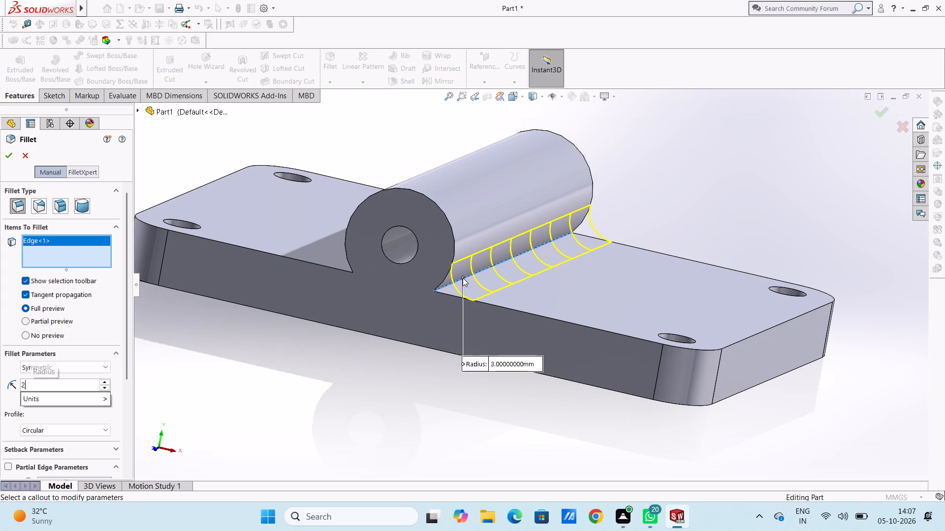
pyautogui.press('Return')
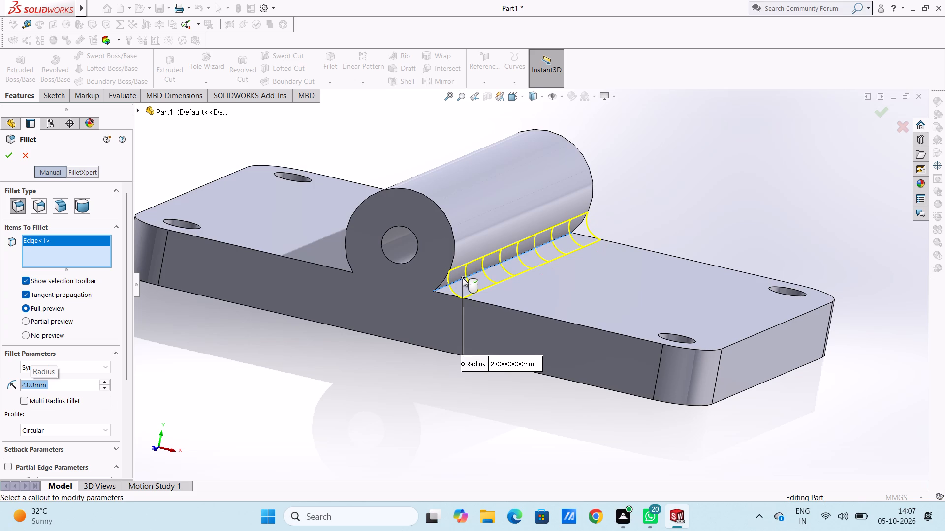
pyautogui.click(9, 163)
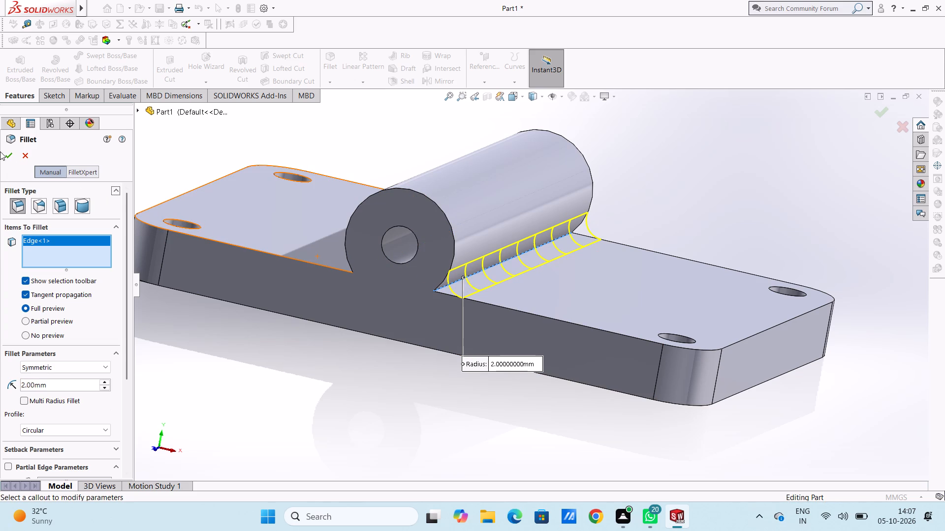
pyautogui.click(3, 152)
# Start a new sketch on the plate's top face beside the tube, seen from the Top view.
pyautogui.scroll(3, 241, 290)
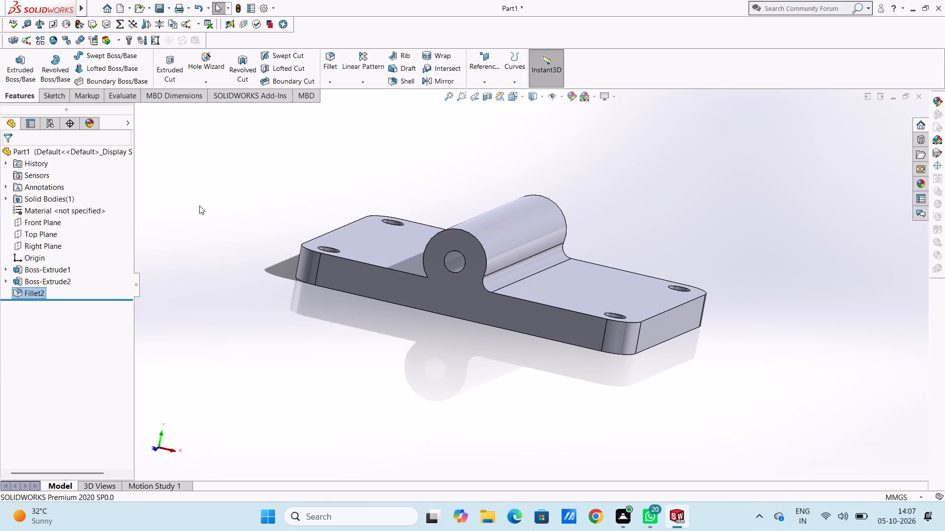
pyautogui.moveTo(204, 203); pyautogui.dragTo(213, 200, button='middle')
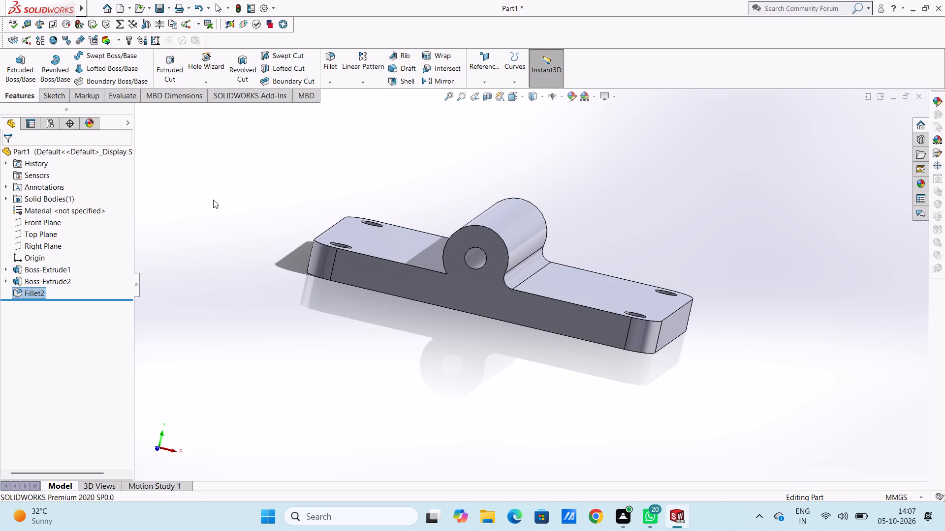
pyautogui.moveTo(218, 202); pyautogui.dragTo(241, 235, button='middle')
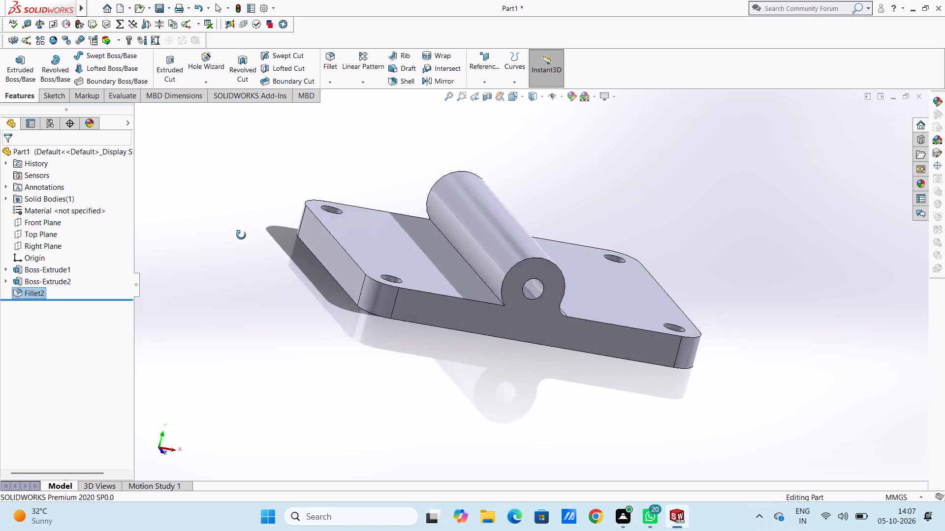
pyautogui.moveTo(241, 235); pyautogui.dragTo(232, 263, button='middle')
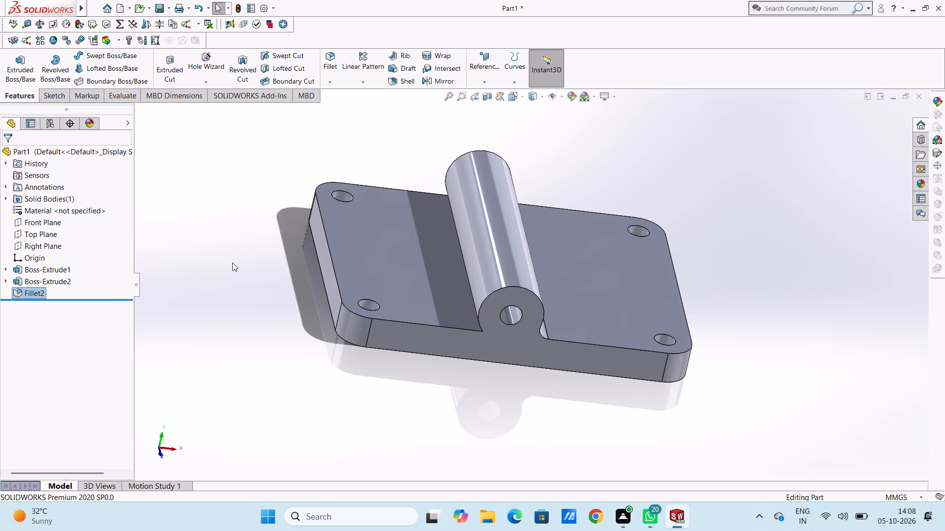
pyautogui.hotkey('ctrl', '5')
pyautogui.scroll(2, 232, 263)
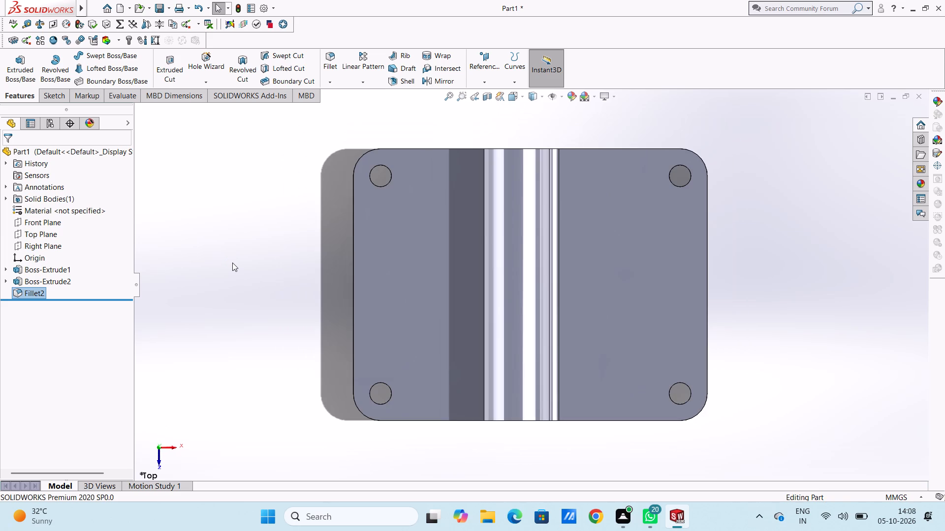
pyautogui.click(375, 227)
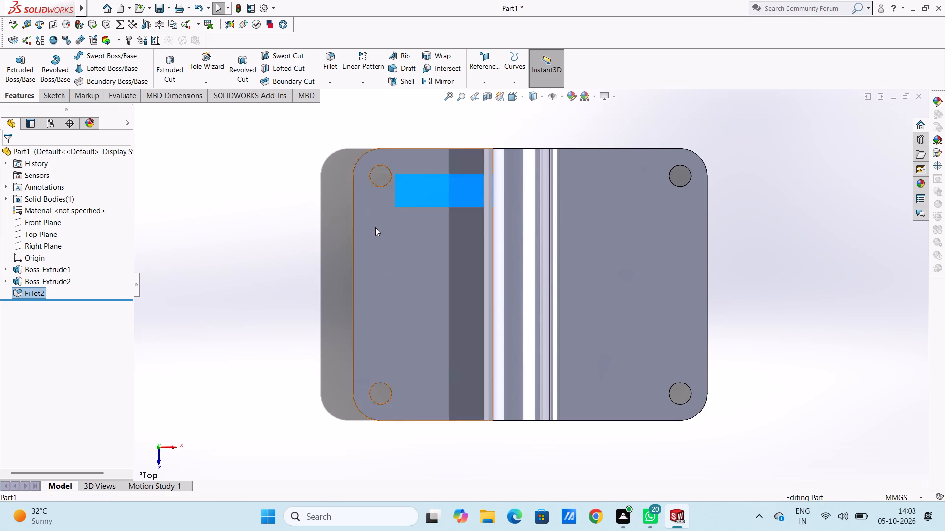
pyautogui.click(419, 200)
pyautogui.click(242, 222)
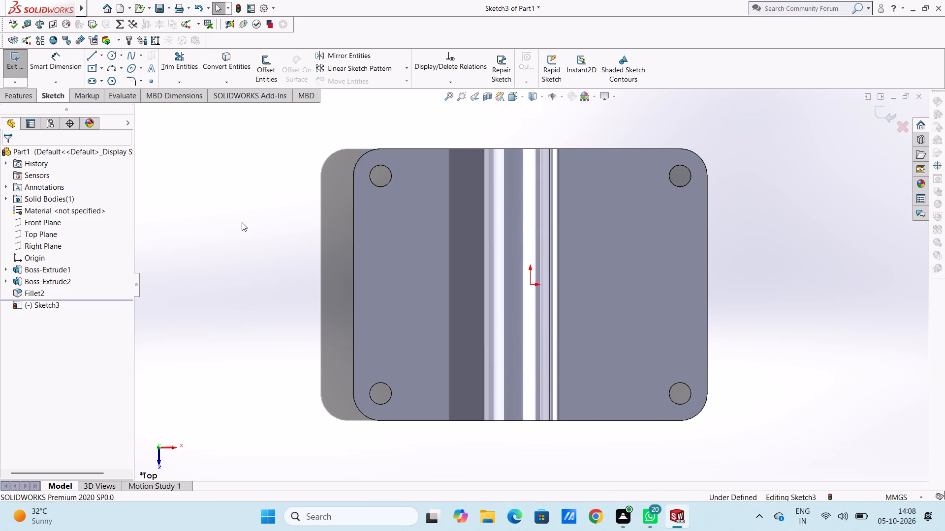
# Sketch two concentric circles with 2 mm and 5 mm radii centred on the plate's upper-left hole.
pyautogui.click(112, 54)
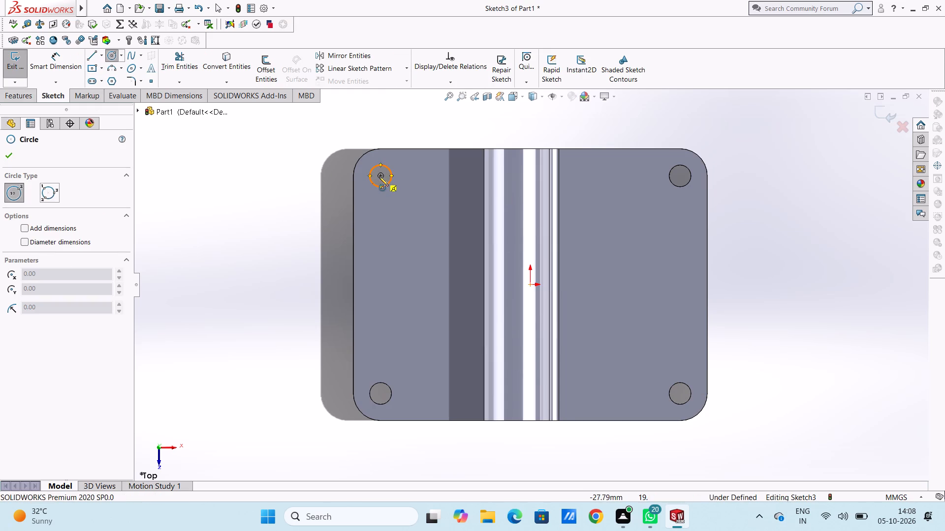
pyautogui.click(379, 174)
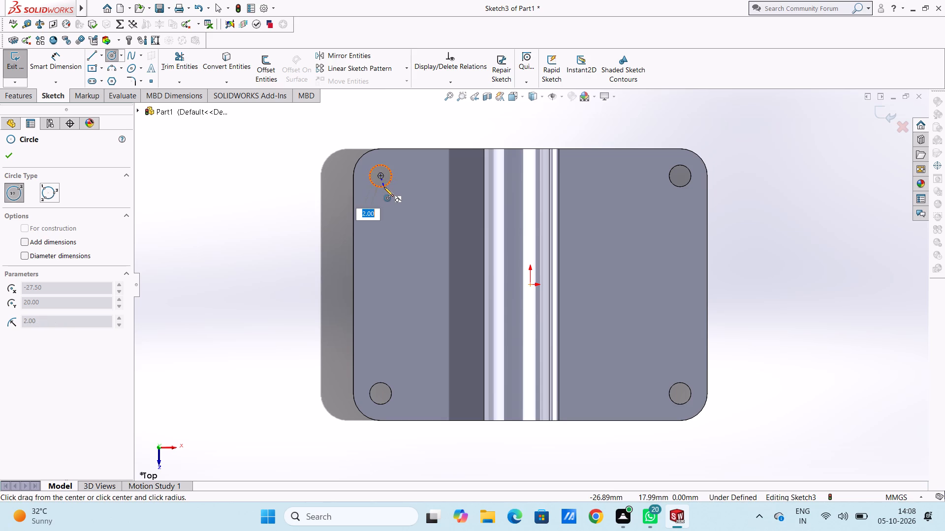
pyautogui.click(384, 187)
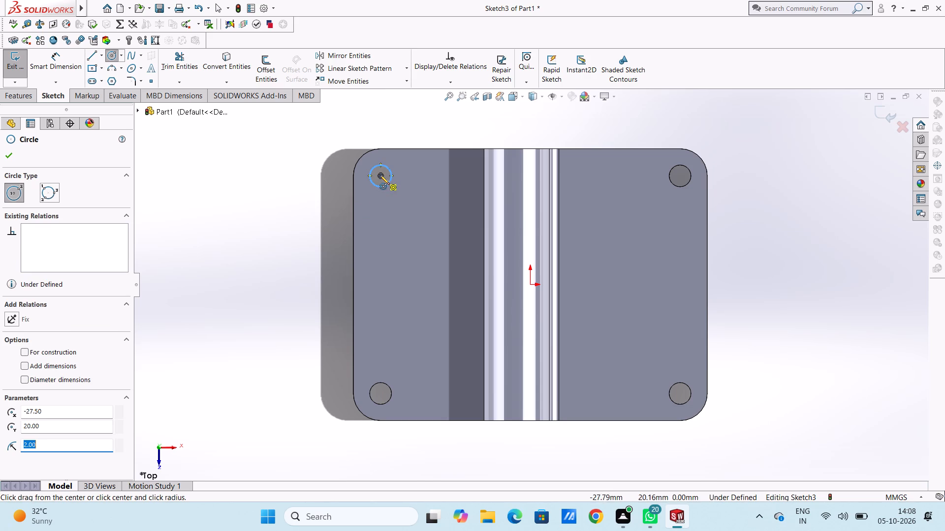
pyautogui.click(380, 175)
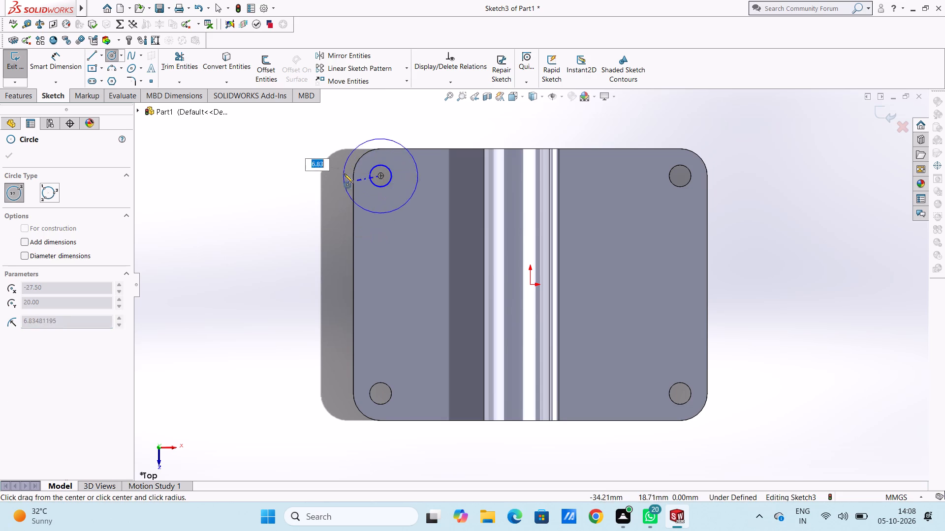
pyautogui.click(357, 164)
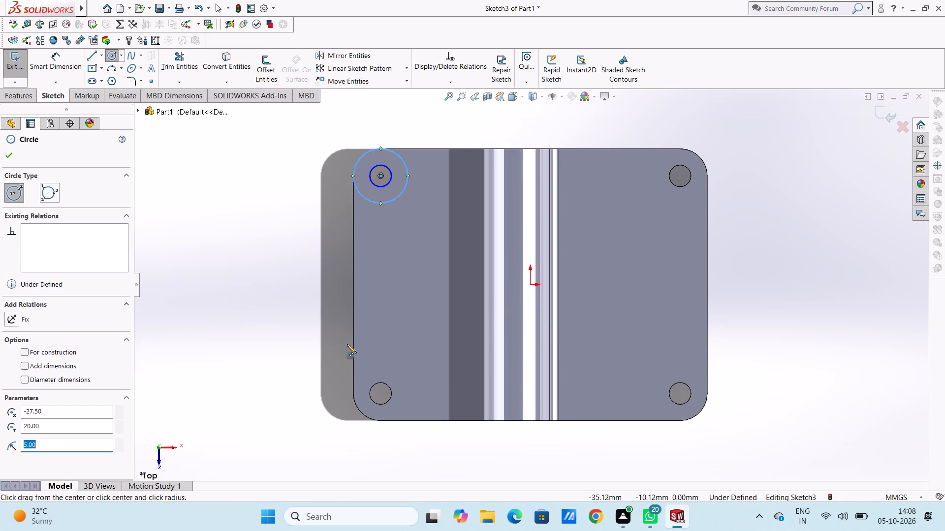
# Sketch two concentric circles with 2 mm and 5 mm radii centred on the plate's lower-left hole.
pyautogui.click(379, 393)
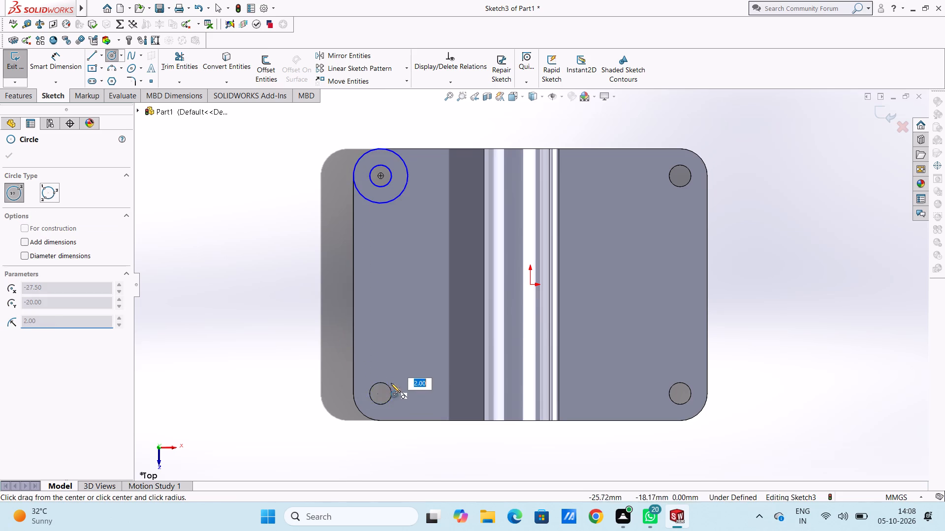
pyautogui.click(391, 389)
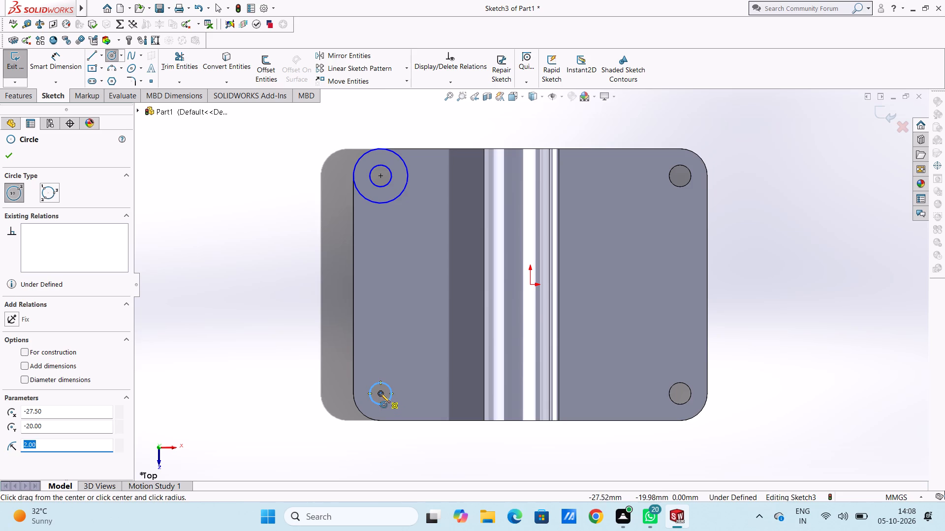
pyautogui.click(380, 393)
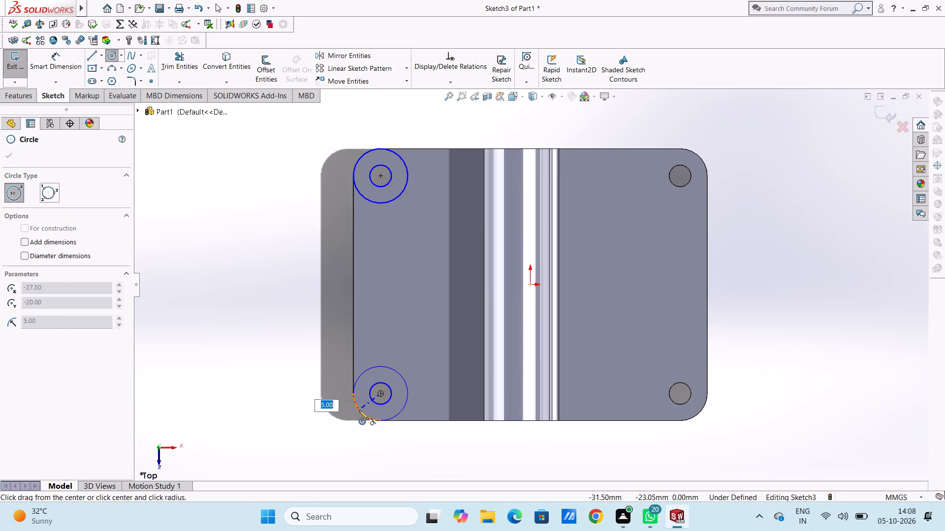
pyautogui.click(359, 410)
pyautogui.click(11, 159)
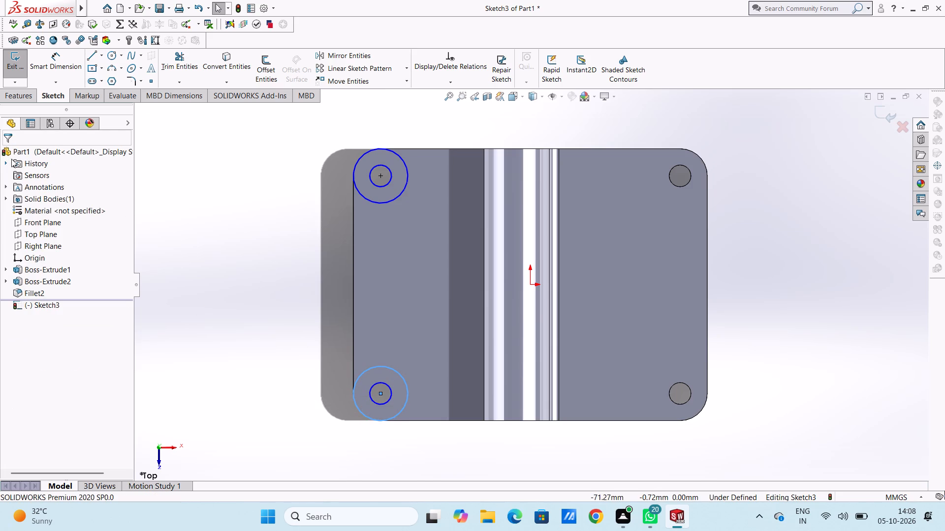
# Sketch a 40 mm vertical line along the plate's left edge, joining the leftmost points of the two 5 mm radius circles.
pyautogui.click(91, 54)
pyautogui.click(353, 175)
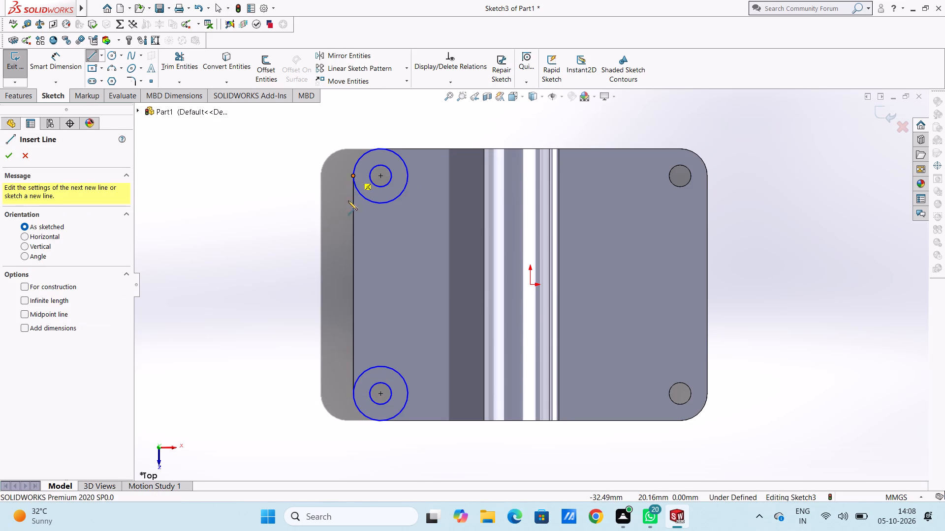
pyautogui.click(352, 393)
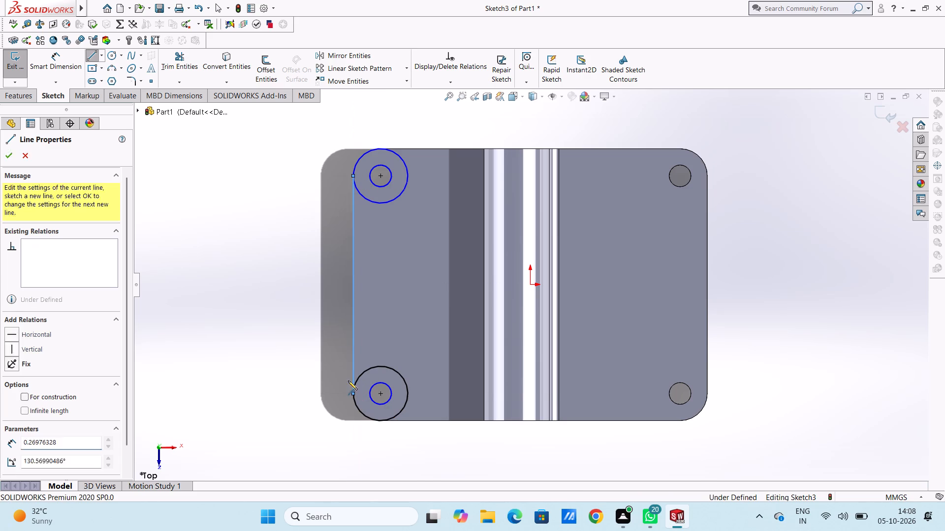
pyautogui.press('Escape')
pyautogui.press('Escape')
pyautogui.press('Escape')
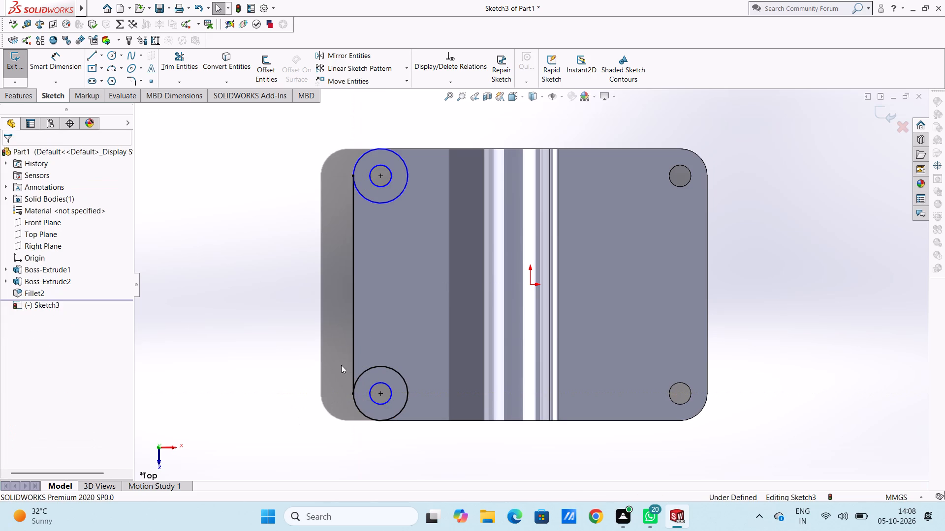
# Offset the 40 mm vertical line by 10 mm towards the tube, reversing the default direction.
pyautogui.scroll(1, 341, 365)
pyautogui.scroll(-1, 446, 223)
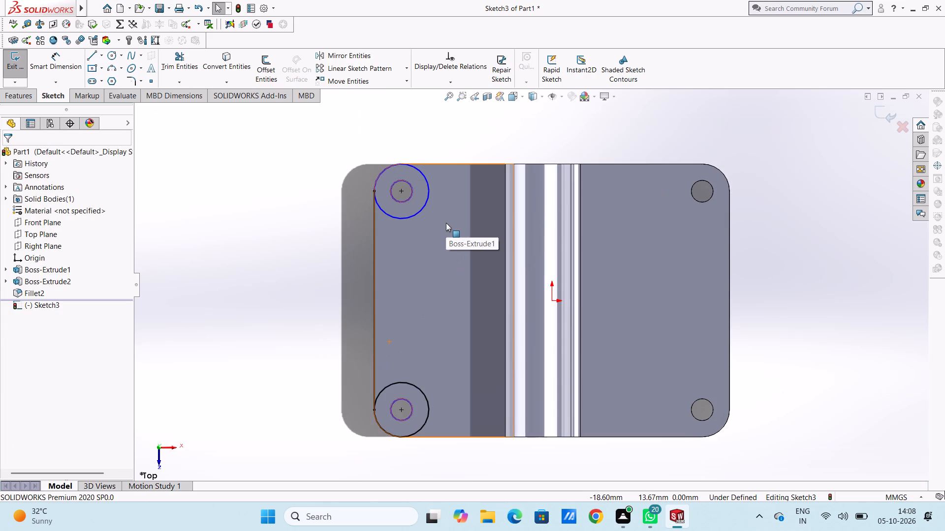
pyautogui.scroll(1, 446, 223)
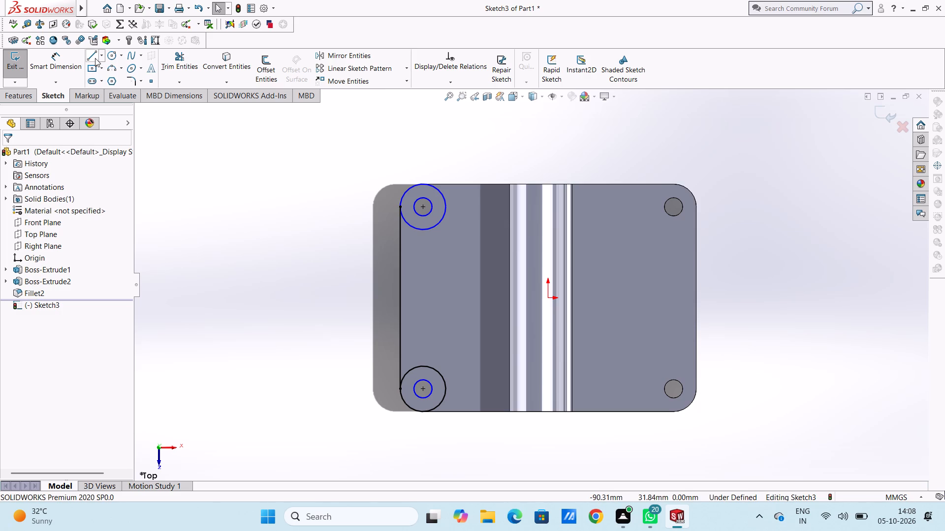
pyautogui.click(267, 63)
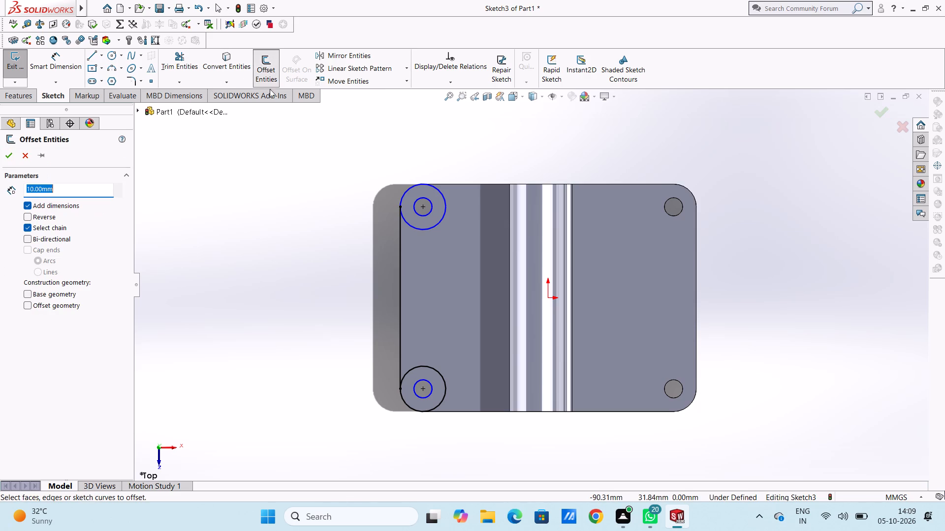
pyautogui.click(402, 268)
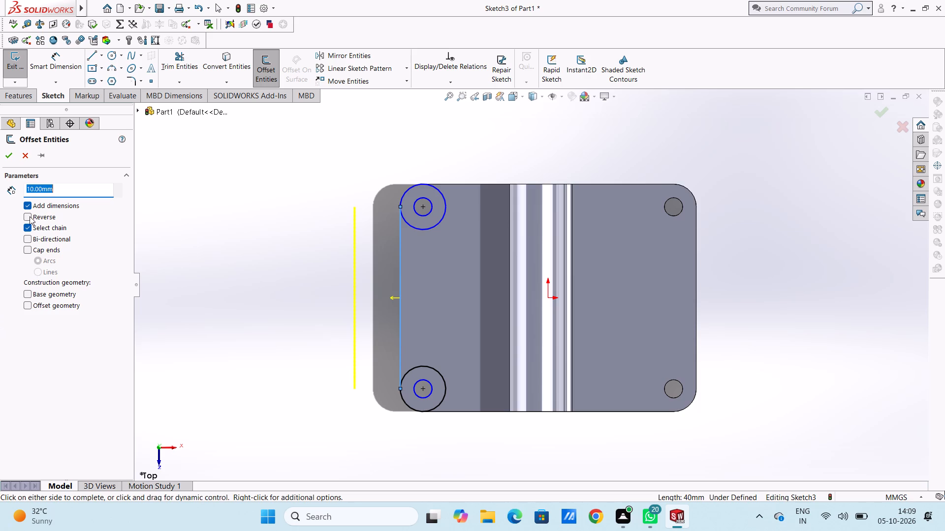
pyautogui.click(30, 216)
pyautogui.click(7, 159)
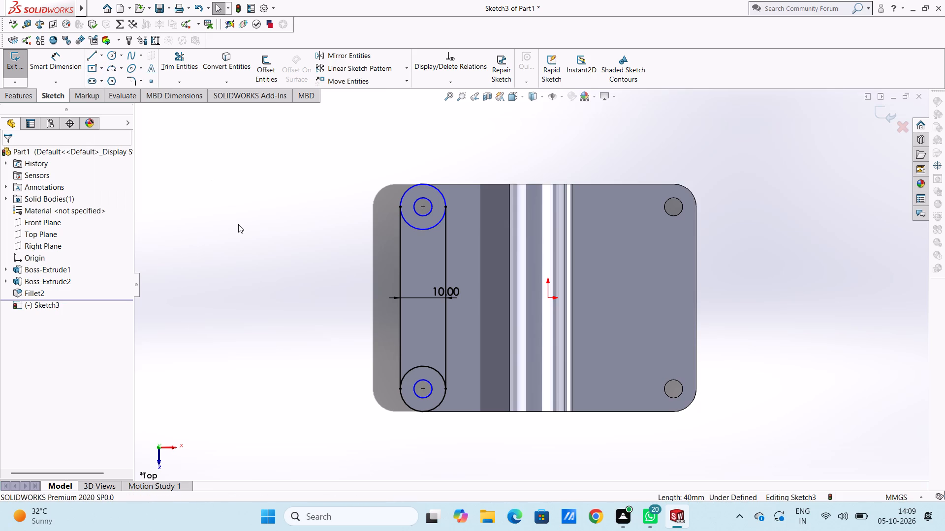
# Trim away the inner halves of the two 5 mm radius circles between the vertical lines to leave a slot-shaped outline.
pyautogui.click(184, 59)
pyautogui.click(422, 229)
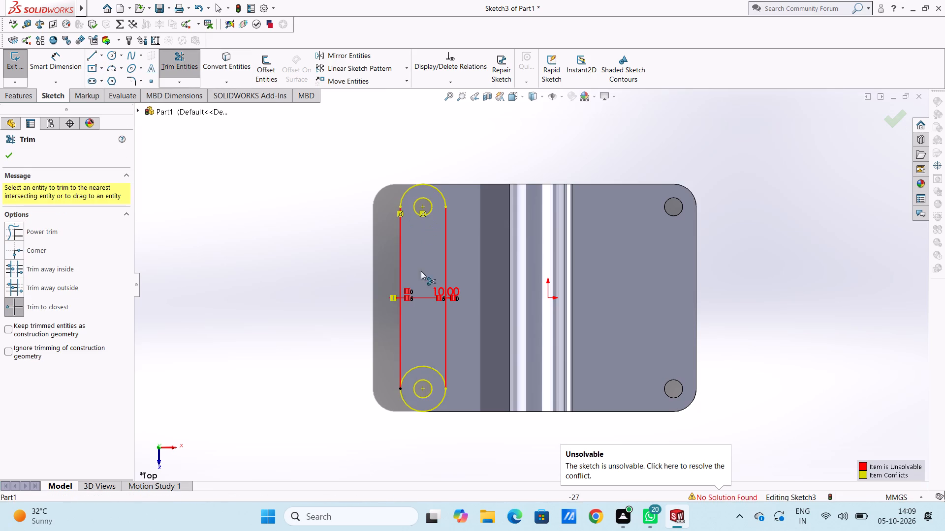
pyautogui.click(419, 367)
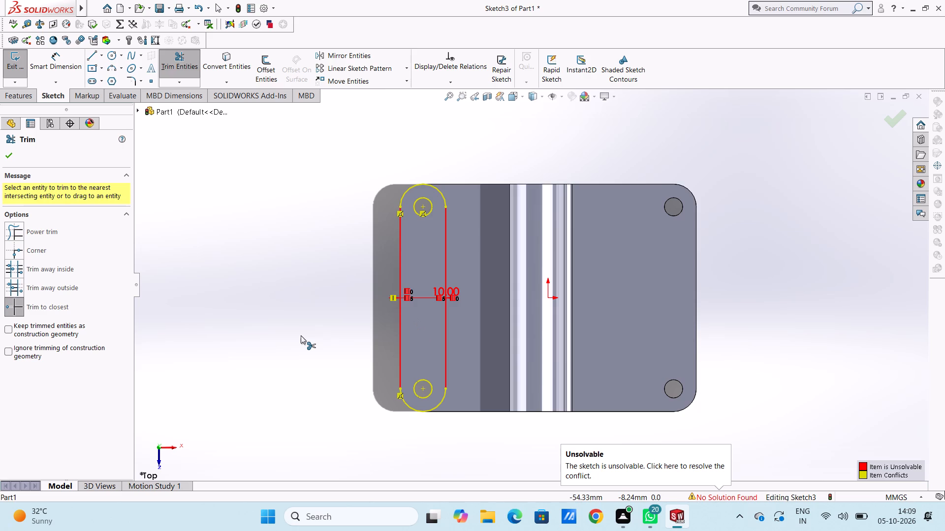
pyautogui.press('Escape')
pyautogui.press('Escape')
pyautogui.press('Escape')
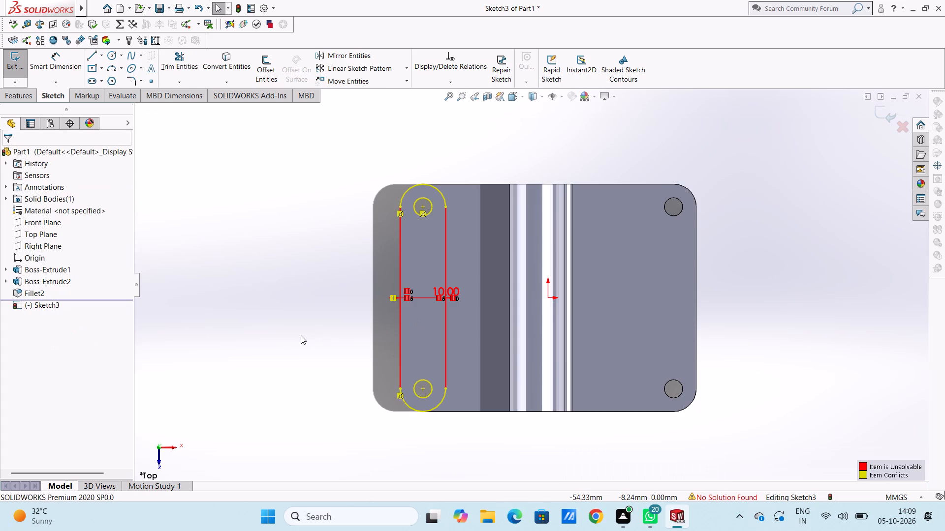
# Delete the 10 mm offset dimension between the two vertical lines.
pyautogui.click(435, 296)
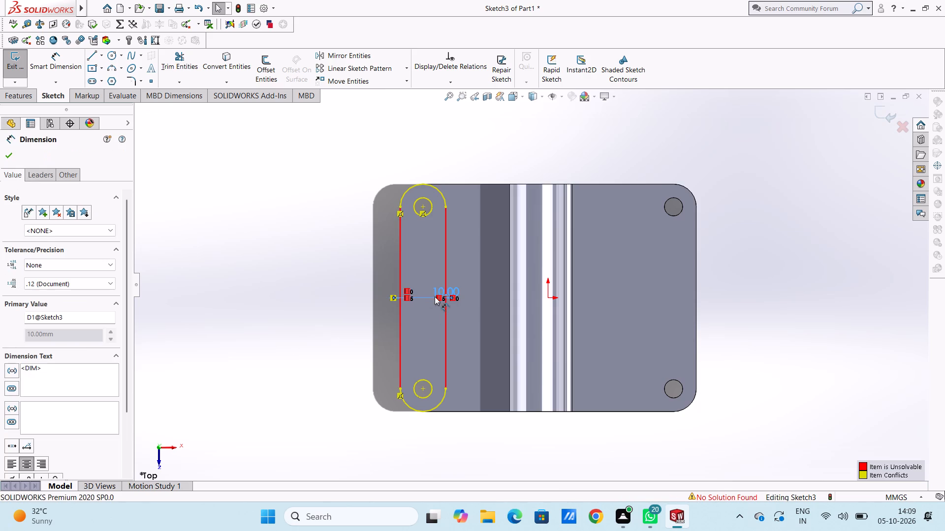
pyautogui.press('Delete')
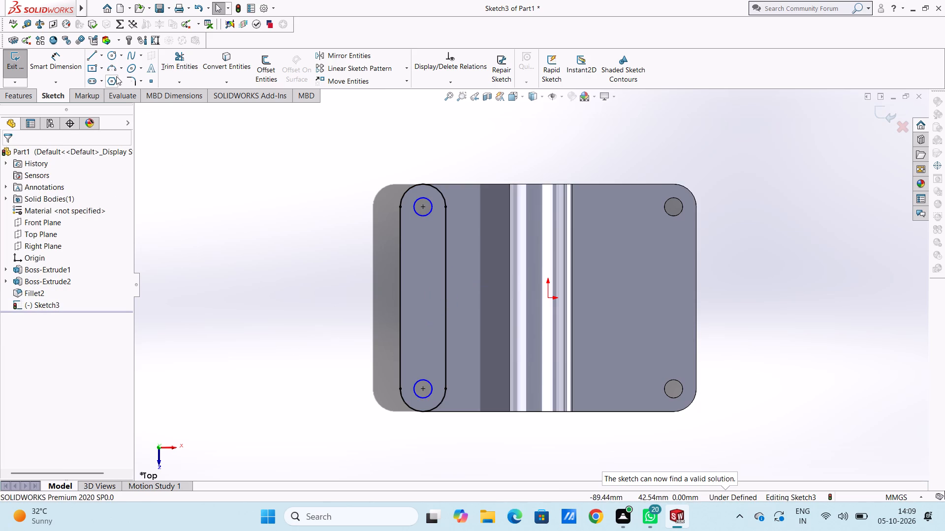
# Sketch a horizontal line along the plate's lower edge and a 5 mm vertical line up to the offset line, squaring the outline's lower-right corner.
pyautogui.click(96, 59)
pyautogui.scroll(-3, 457, 406)
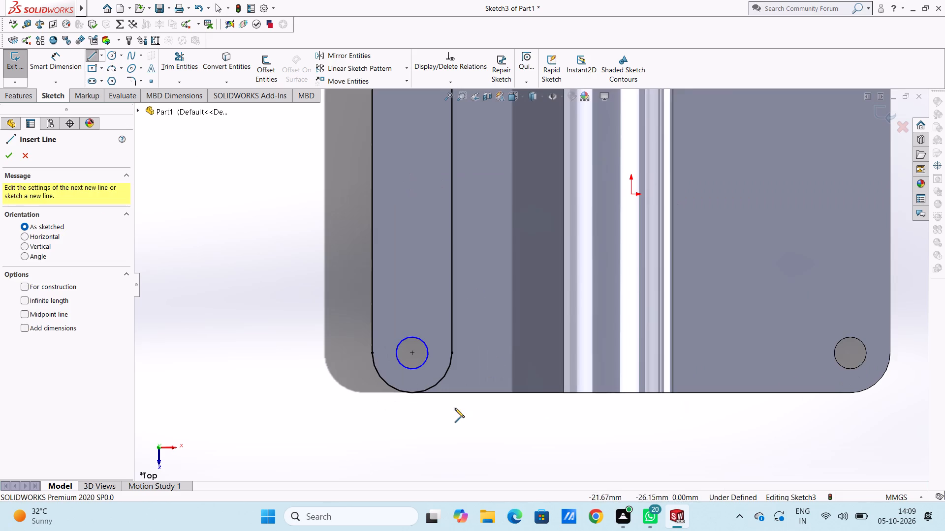
pyautogui.scroll(-1, 401, 421)
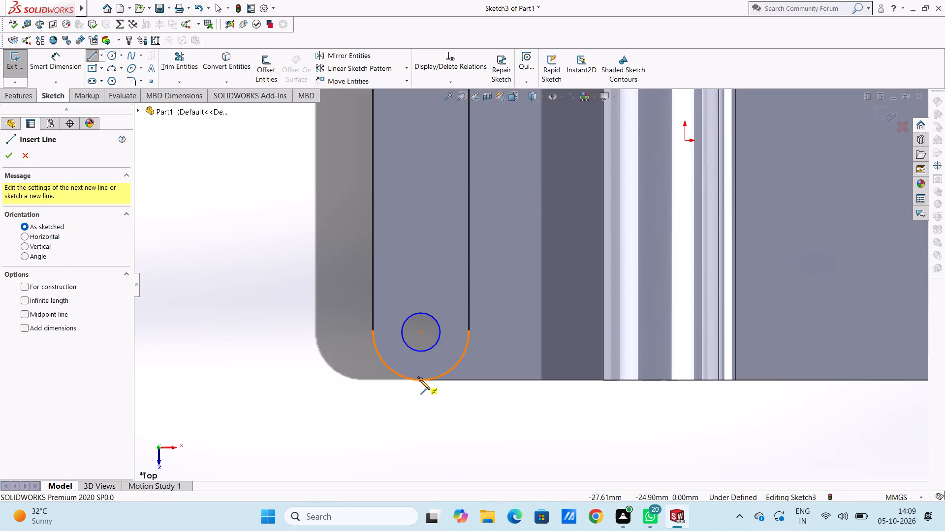
pyautogui.click(420, 380)
pyautogui.click(468, 383)
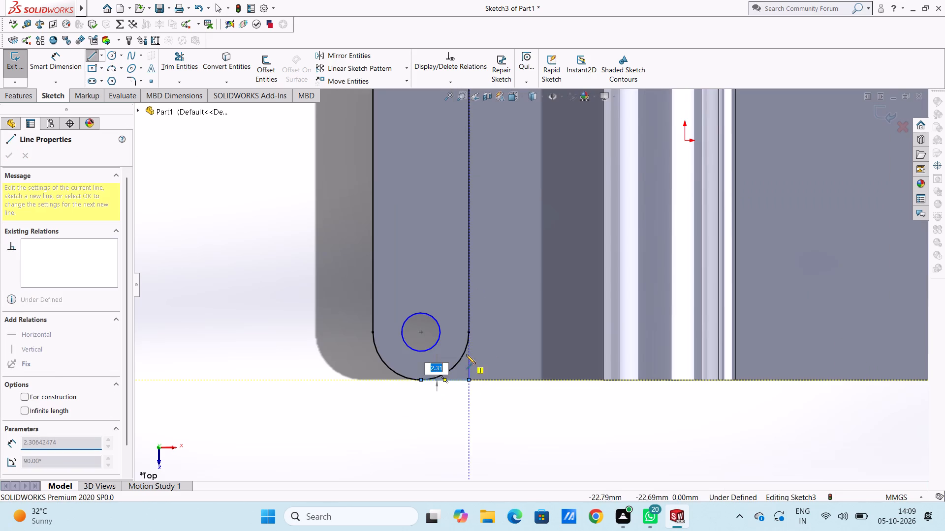
pyautogui.click(469, 331)
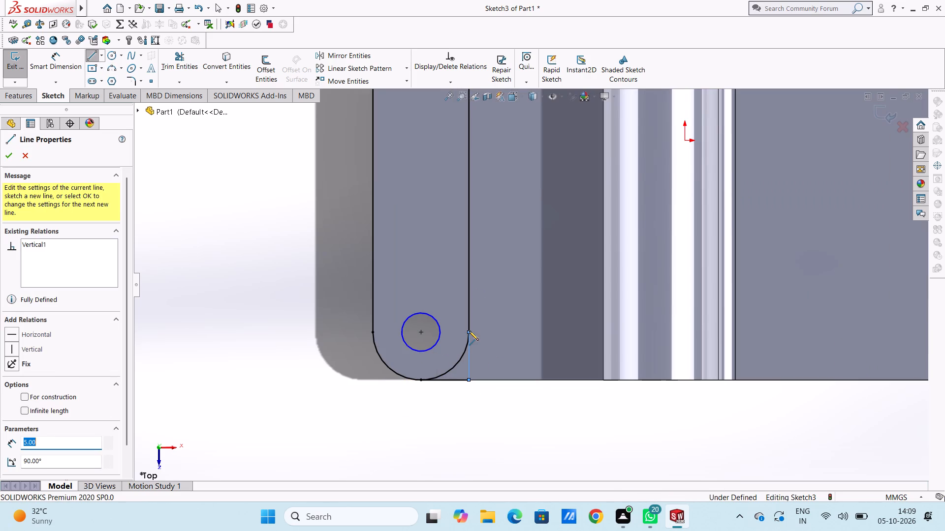
pyautogui.press('Escape')
pyautogui.press('Escape')
pyautogui.press('Escape')
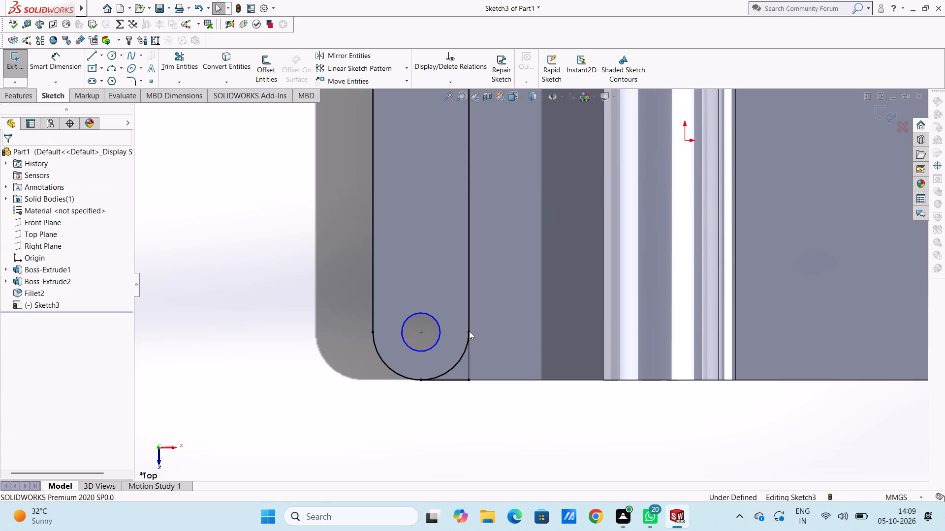
# Trim away the rounded arc inside the squared lower-right corner of the outline.
pyautogui.click(194, 65)
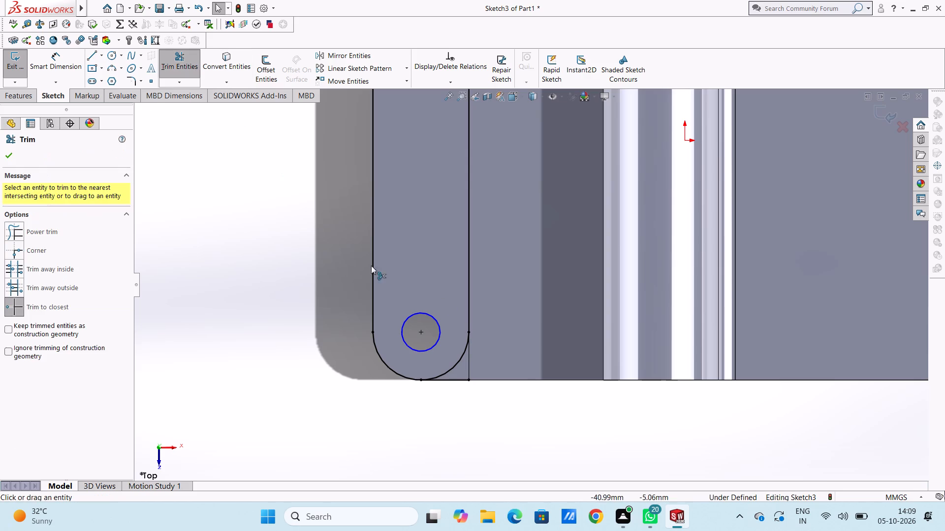
pyautogui.click(460, 362)
pyautogui.scroll(1, 460, 362)
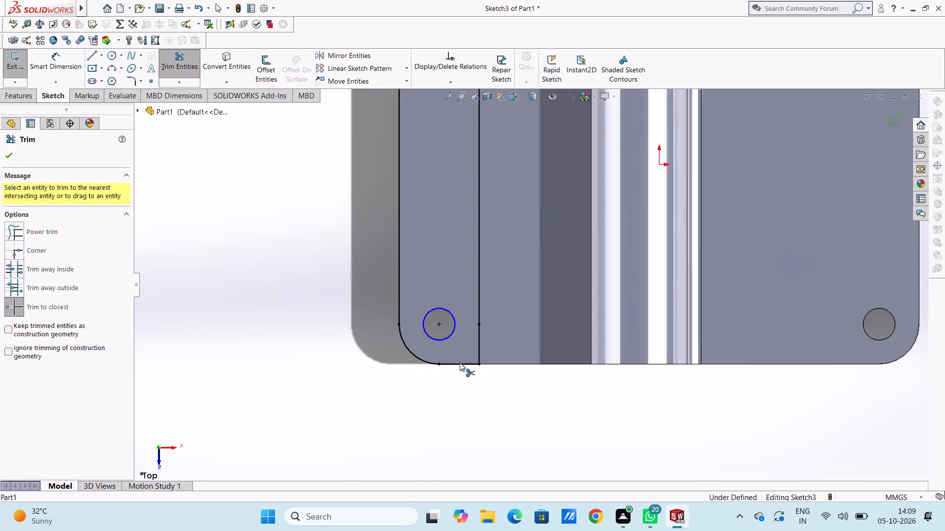
pyautogui.scroll(2, 460, 362)
pyautogui.moveTo(523, 233); pyautogui.dragTo(535, 222, button='middle')
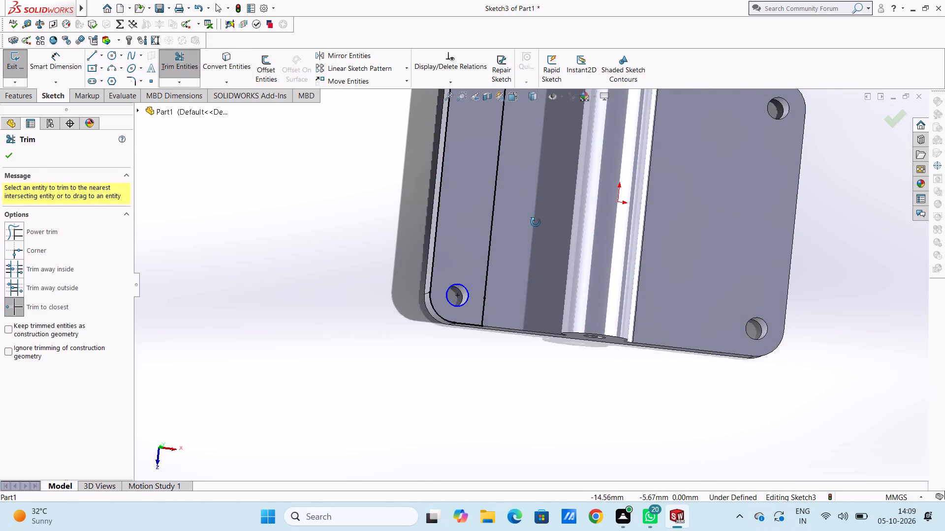
pyautogui.moveTo(535, 222); pyautogui.dragTo(536, 222, button='middle')
pyautogui.scroll(5, 535, 220)
pyautogui.moveTo(535, 191); pyautogui.dragTo(529, 193, button='middle')
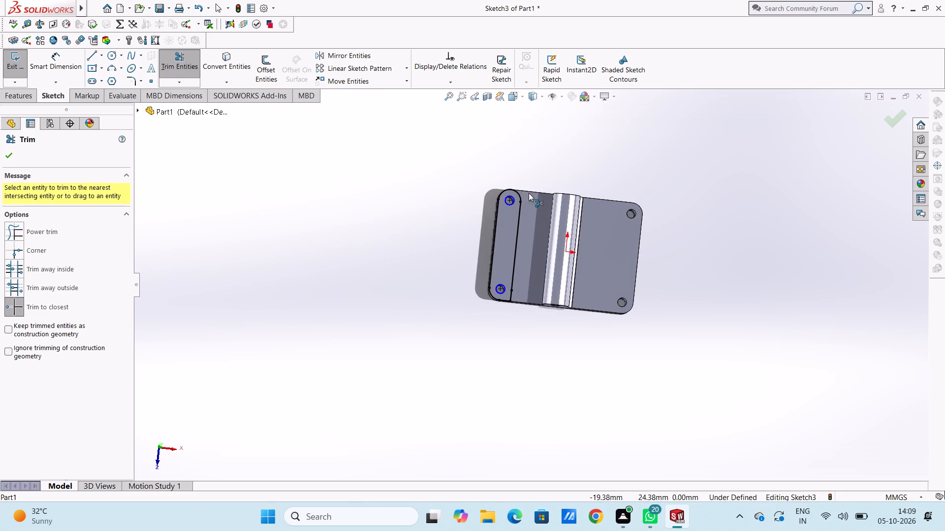
pyautogui.scroll(-4, 529, 193)
pyautogui.scroll(-4, 533, 246)
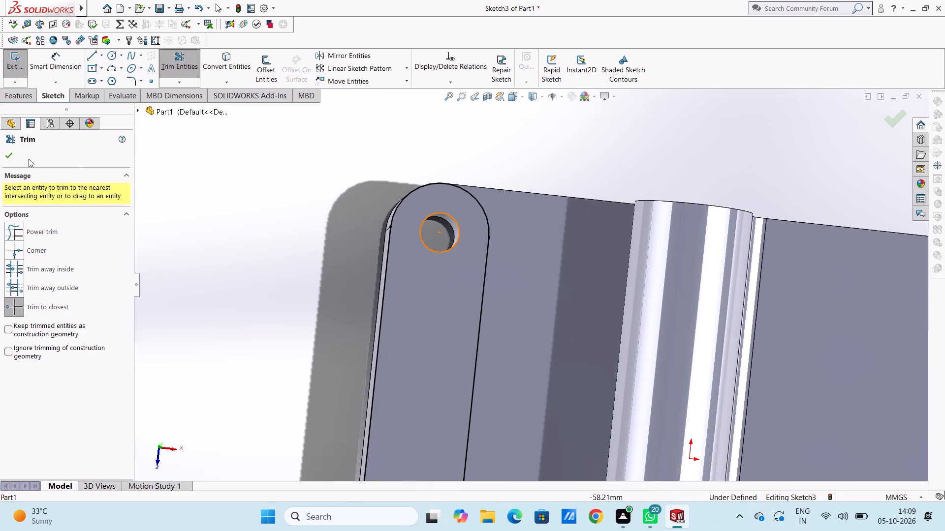
pyautogui.click(16, 155)
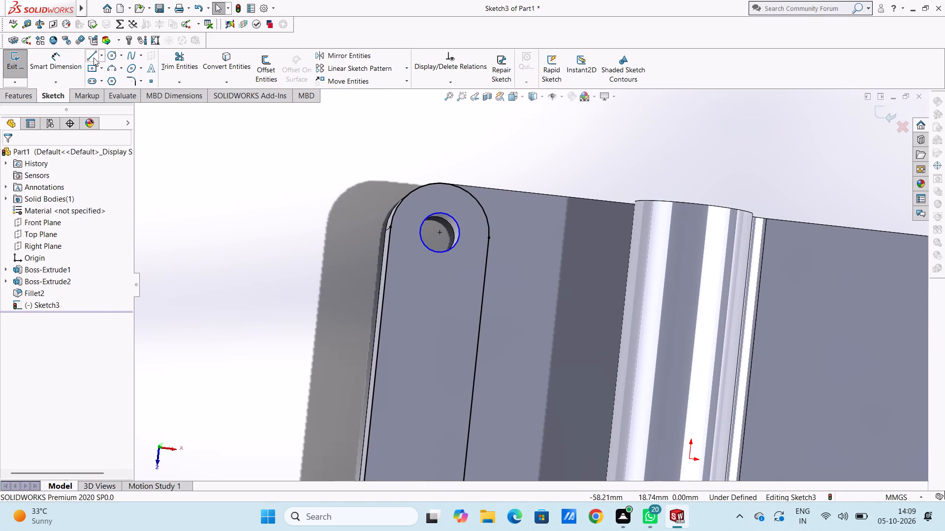
# Sketch a horizontal line along the plate's upper edge and a vertical line down to the offset line, squaring the outline's upper-right corner.
pyautogui.click(94, 58)
pyautogui.click(445, 184)
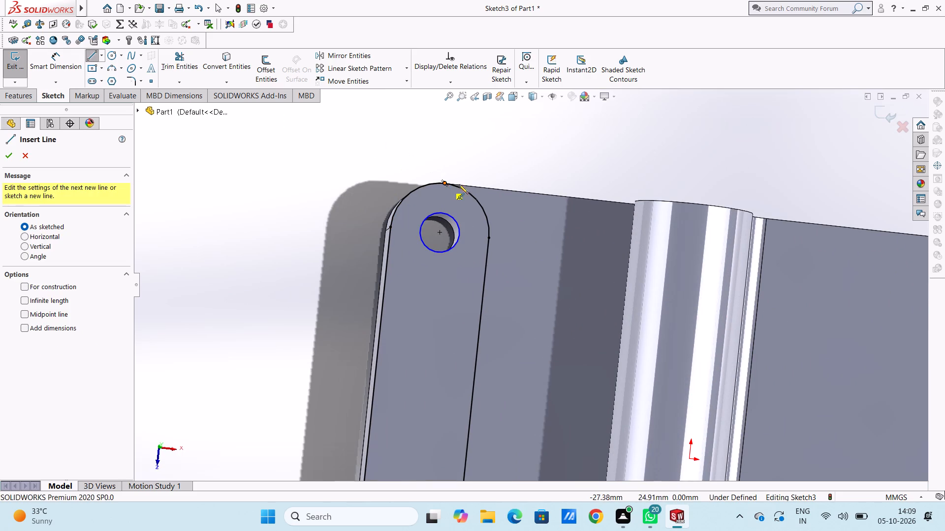
pyautogui.click(495, 189)
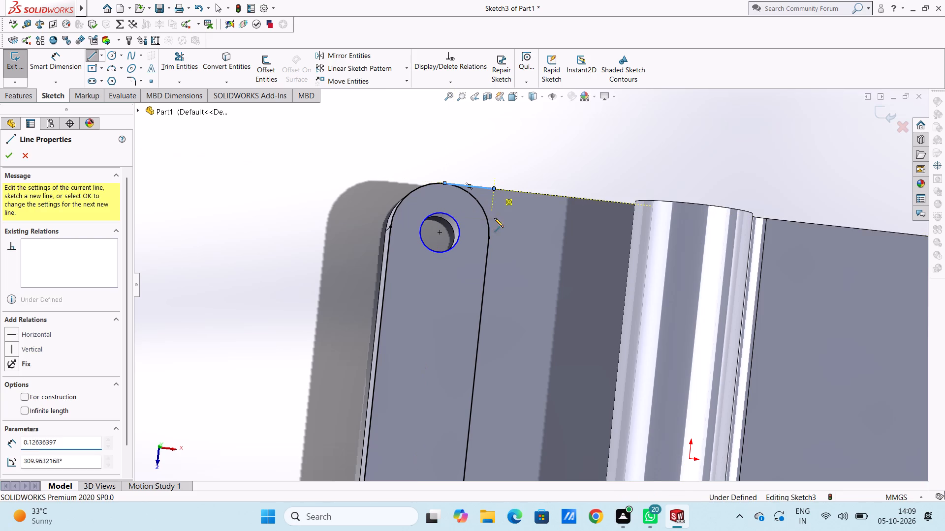
pyautogui.click(488, 239)
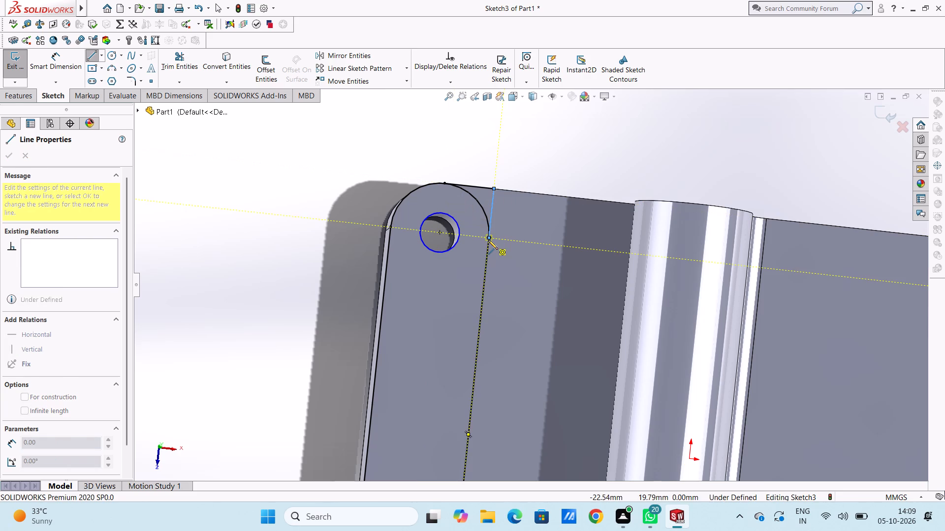
pyautogui.press('Escape')
pyautogui.press('Escape')
pyautogui.press('Escape')
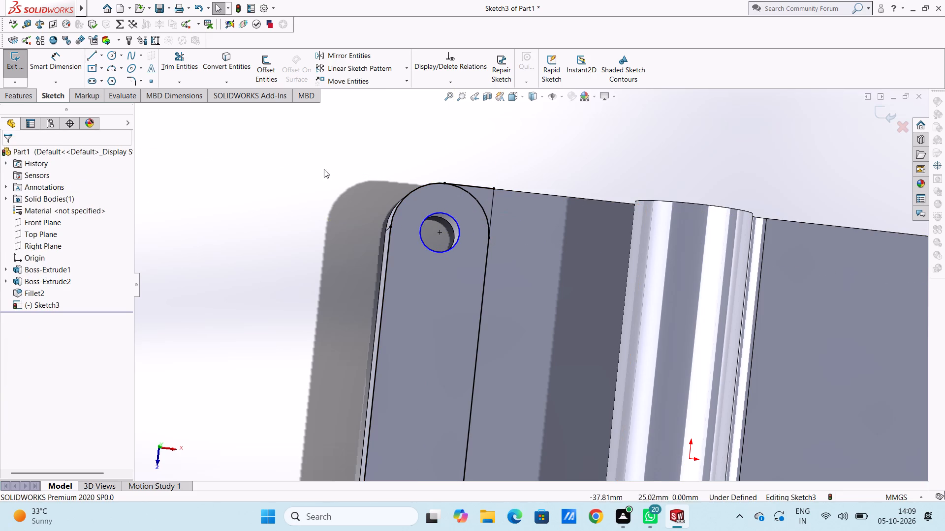
# Trim away the rounded arc inside the squared upper-right corner of the outline.
pyautogui.click(182, 64)
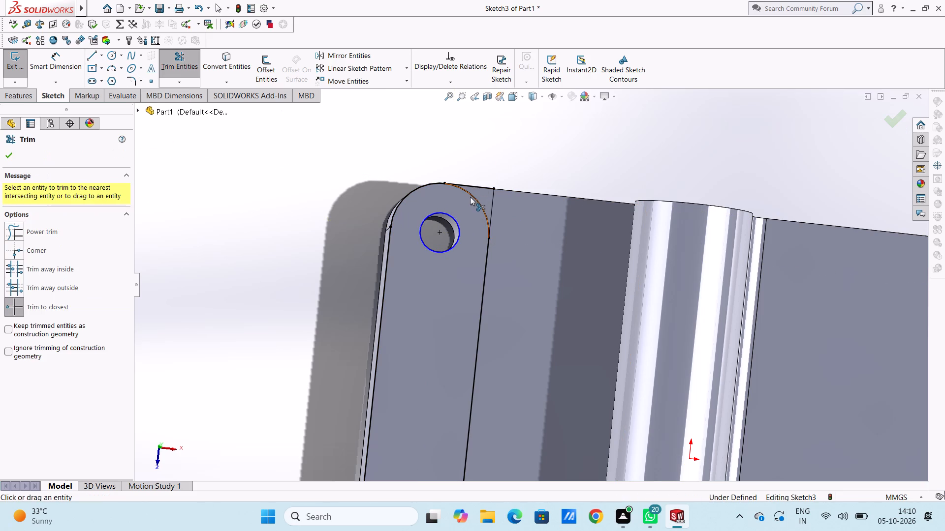
pyautogui.click(470, 197)
pyautogui.press('Escape')
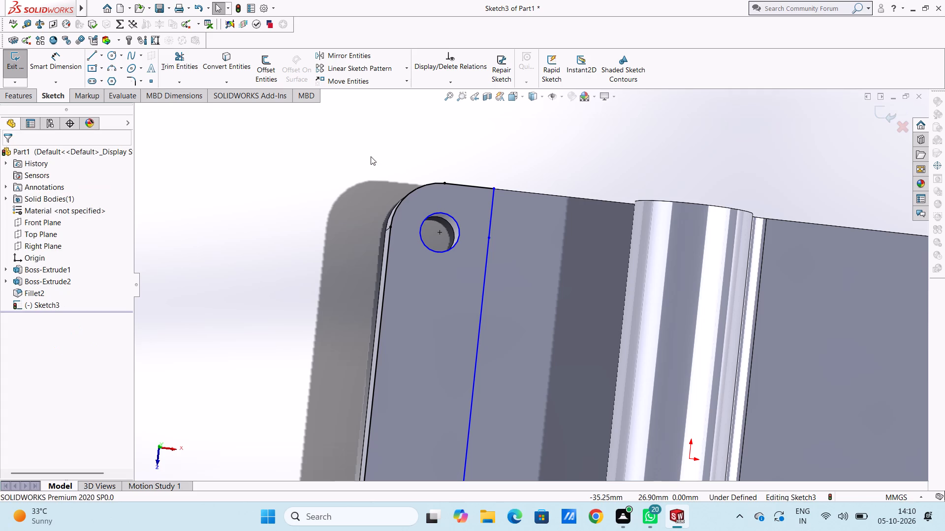
pyautogui.press('Escape')
pyautogui.press('Escape')
# From the Top view, dimension the width between the outline's two long vertical lines.
pyautogui.hotkey('ctrl', '5')
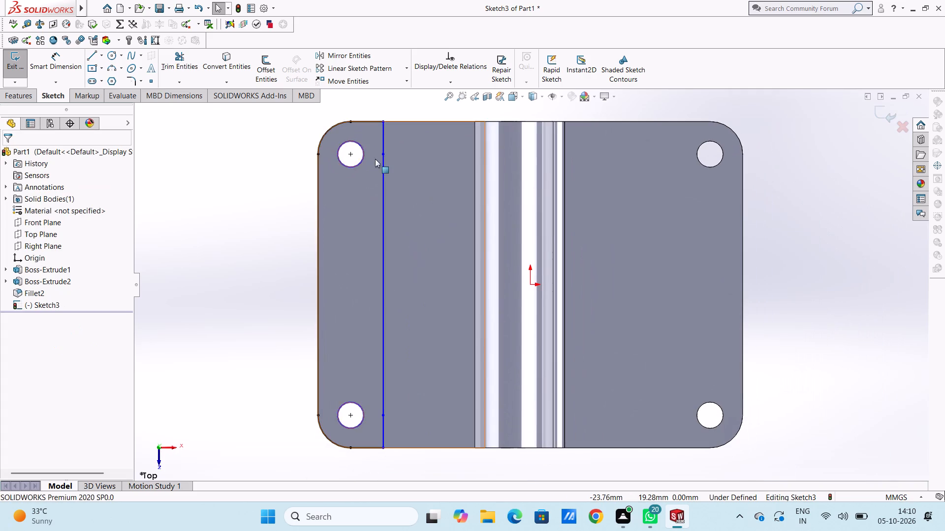
pyautogui.click(53, 65)
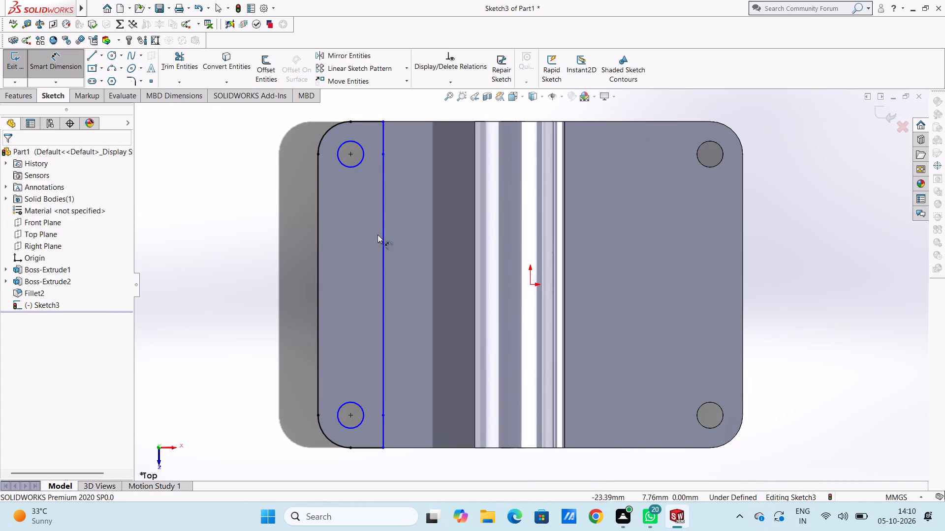
pyautogui.click(382, 244)
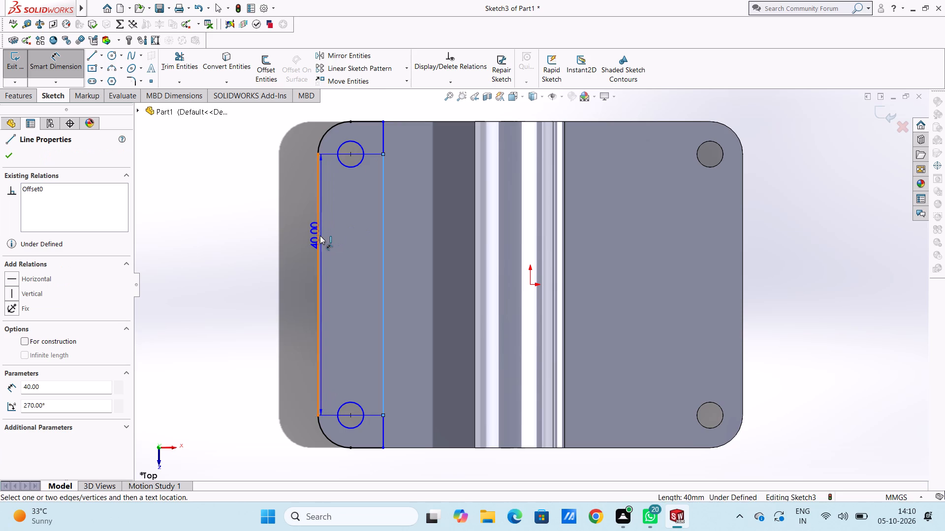
pyautogui.click(319, 235)
pyautogui.click(346, 270)
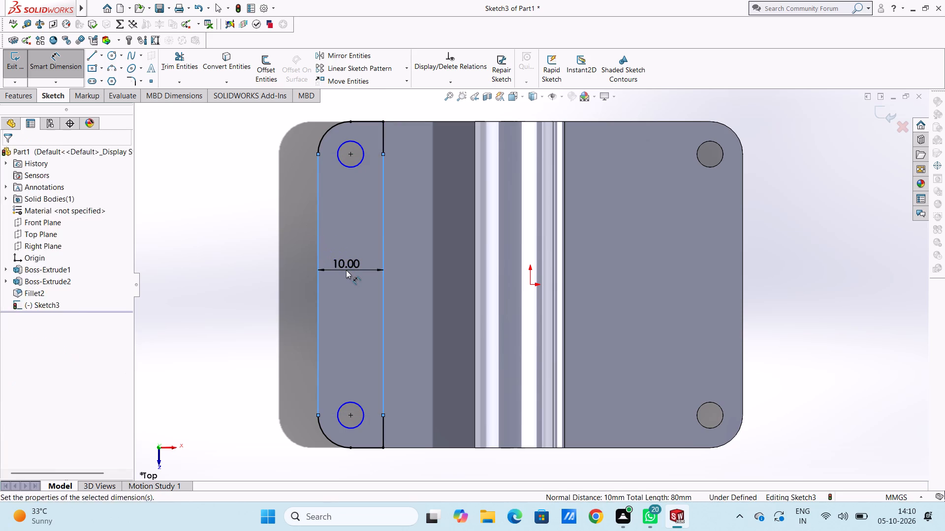
pyautogui.click(305, 252)
pyautogui.click(280, 236)
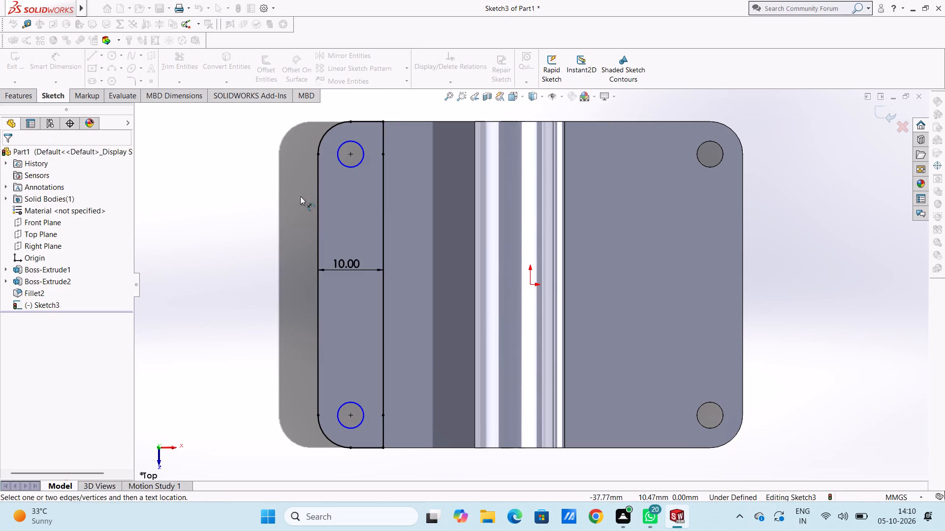
# Dimension the diameters of the two hole circles inside the strip profile.
pyautogui.click(348, 165)
pyautogui.click(256, 222)
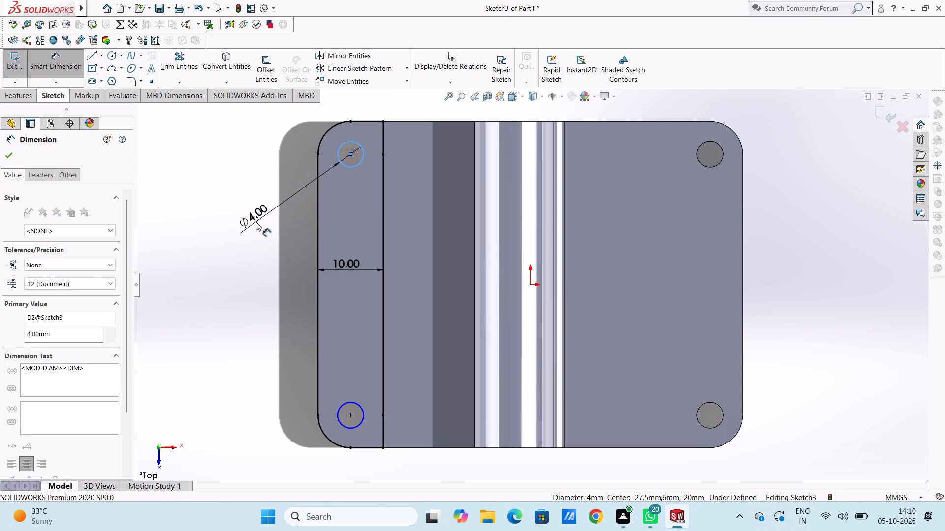
pyautogui.doubleClick(211, 208)
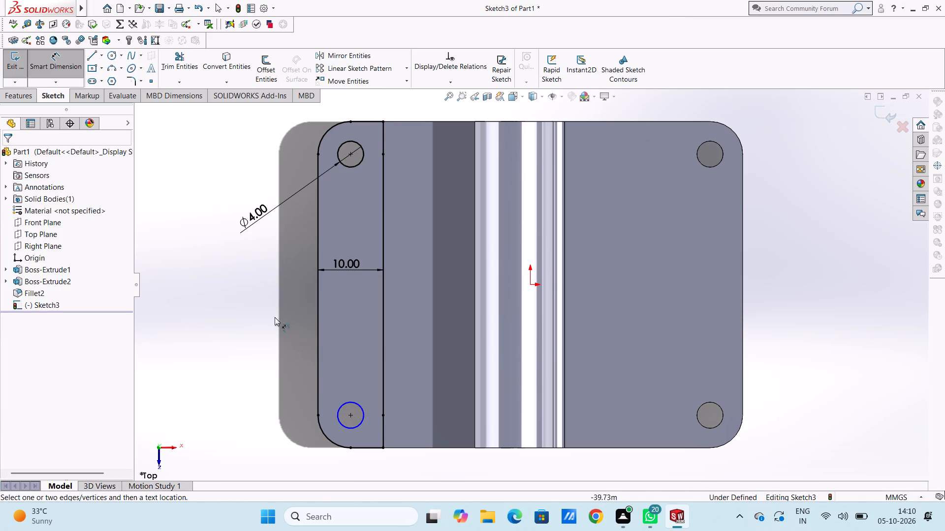
pyautogui.click(345, 406)
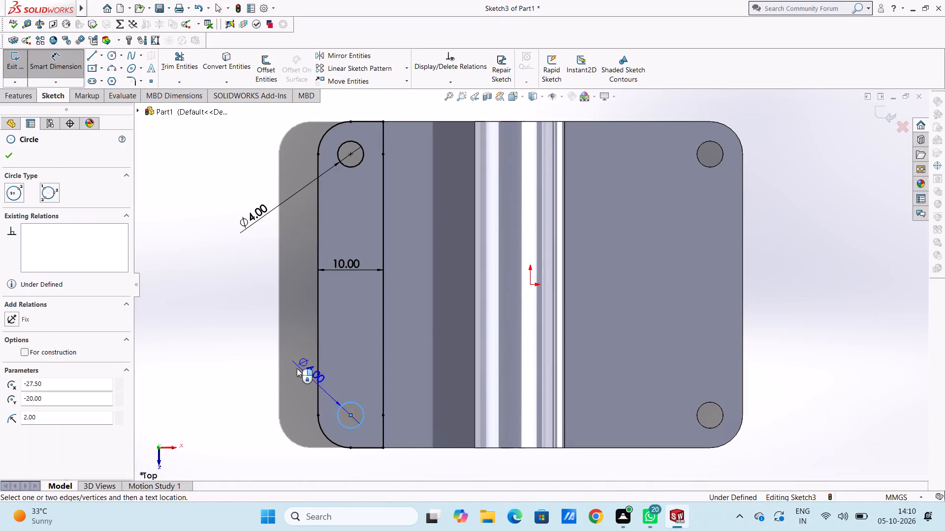
pyautogui.click(254, 324)
pyautogui.click(209, 302)
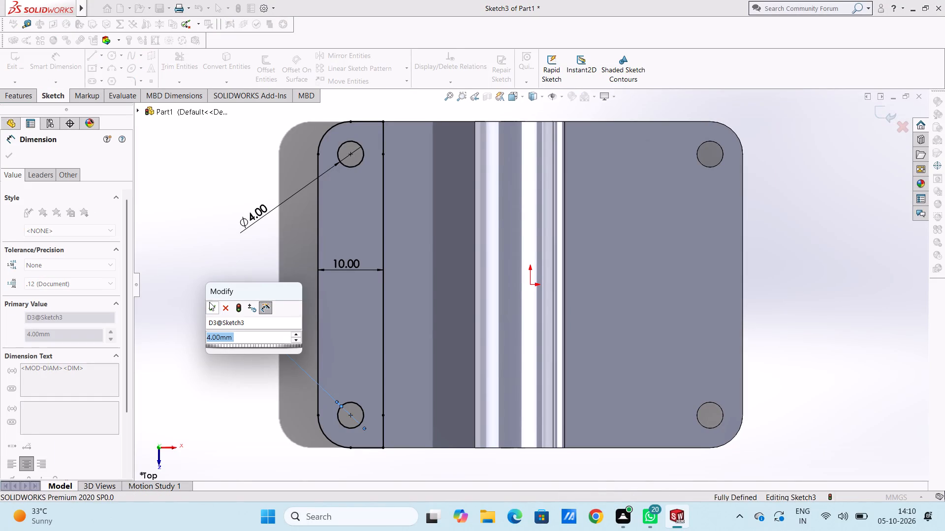
pyautogui.click(209, 302)
pyautogui.press('Escape')
pyautogui.press('Escape')
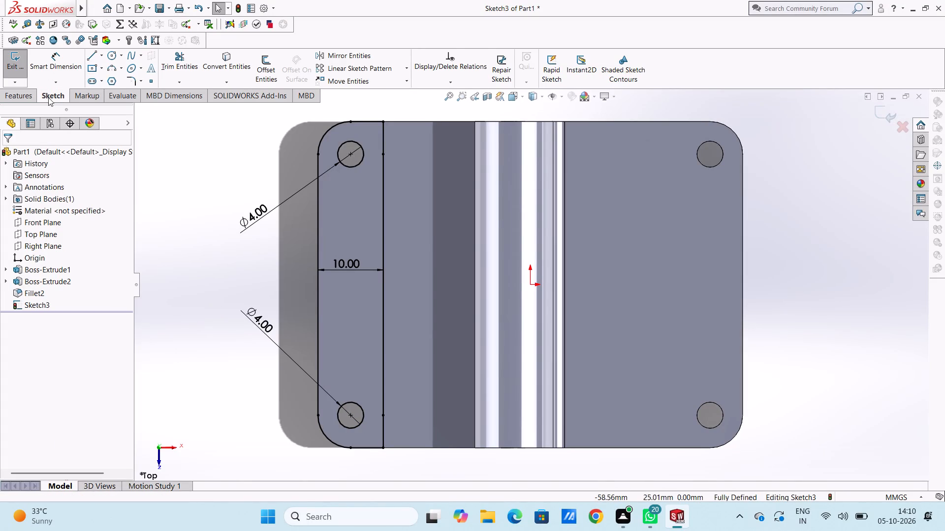
# Extrude the strip profile 9 mm upward from the plate's top face, merged with the plate.
pyautogui.click(31, 96)
pyautogui.click(26, 82)
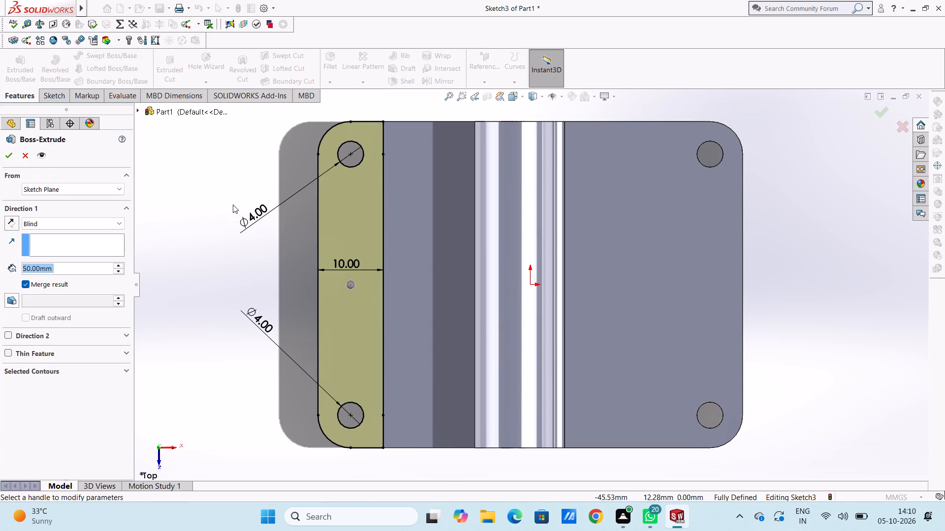
pyautogui.moveTo(252, 312); pyautogui.dragTo(245, 247, button='middle')
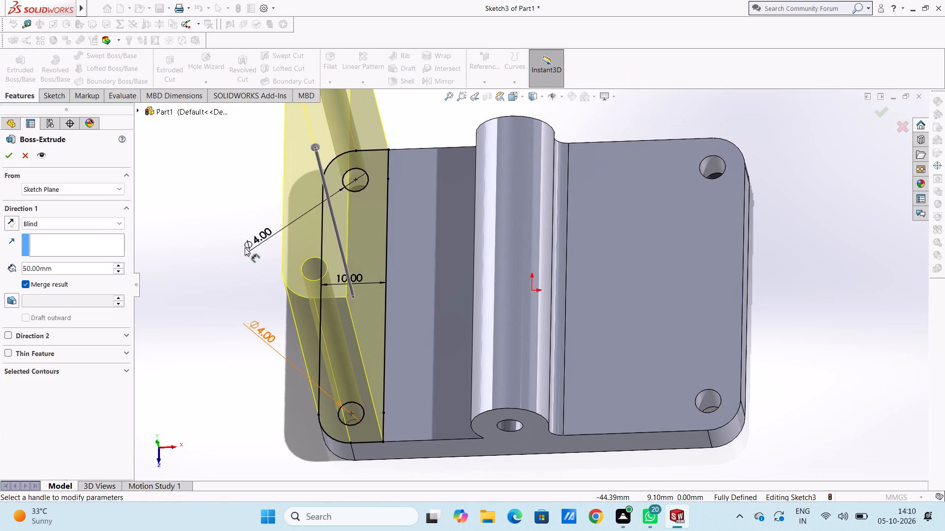
pyautogui.doubleClick(78, 268)
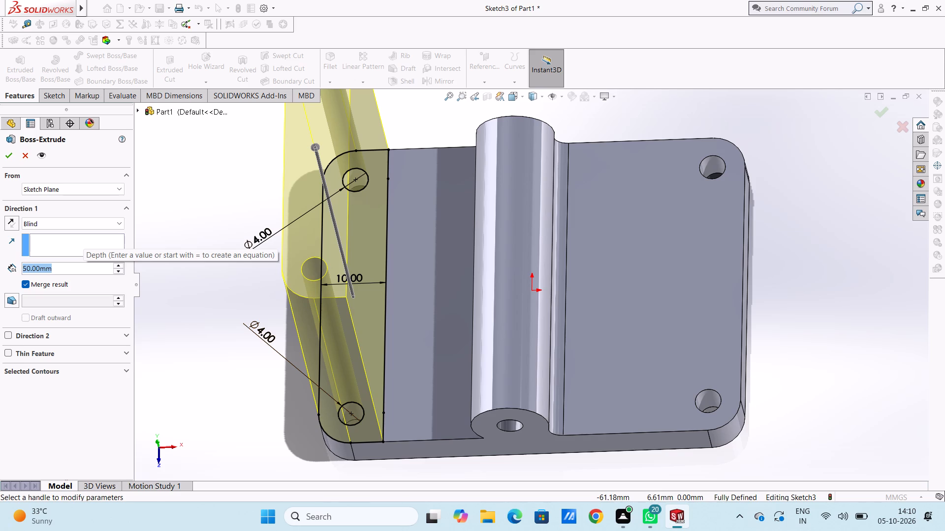
pyautogui.press('9')
pyautogui.press('Return')
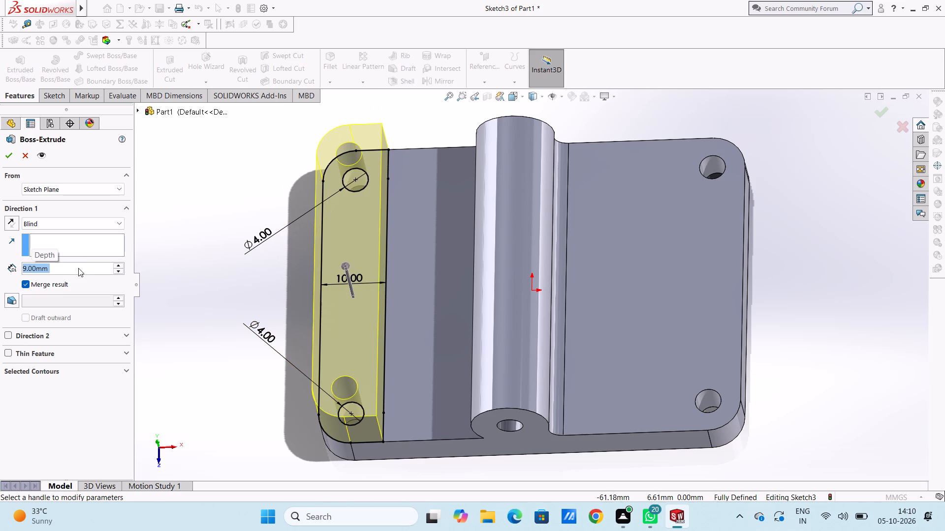
pyautogui.click(11, 158)
pyautogui.click(189, 247)
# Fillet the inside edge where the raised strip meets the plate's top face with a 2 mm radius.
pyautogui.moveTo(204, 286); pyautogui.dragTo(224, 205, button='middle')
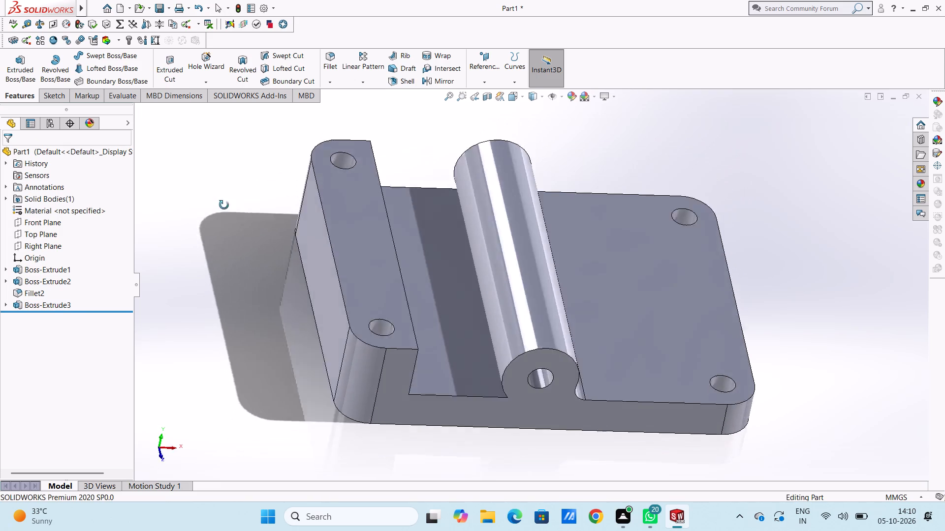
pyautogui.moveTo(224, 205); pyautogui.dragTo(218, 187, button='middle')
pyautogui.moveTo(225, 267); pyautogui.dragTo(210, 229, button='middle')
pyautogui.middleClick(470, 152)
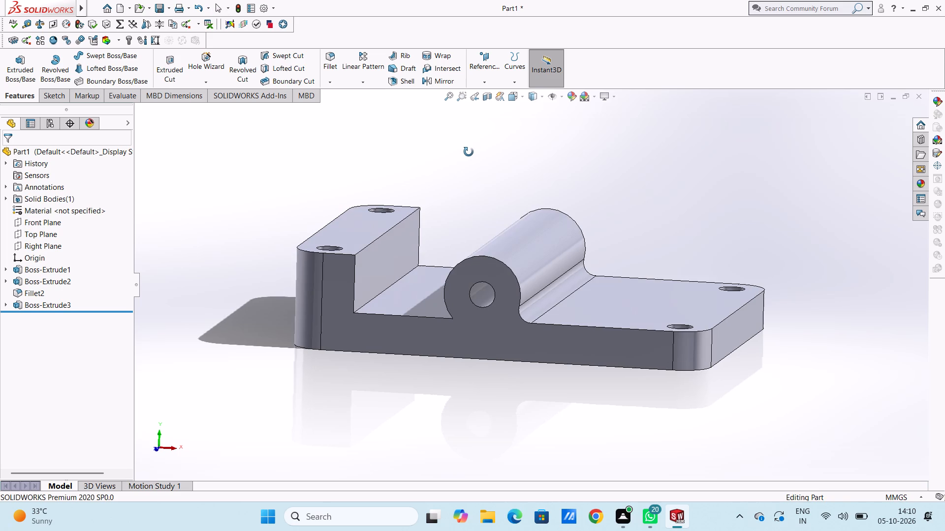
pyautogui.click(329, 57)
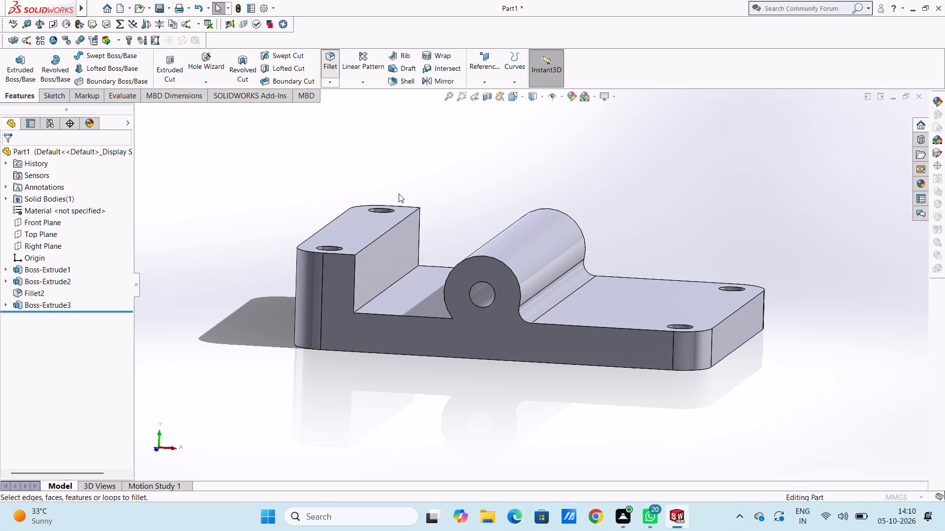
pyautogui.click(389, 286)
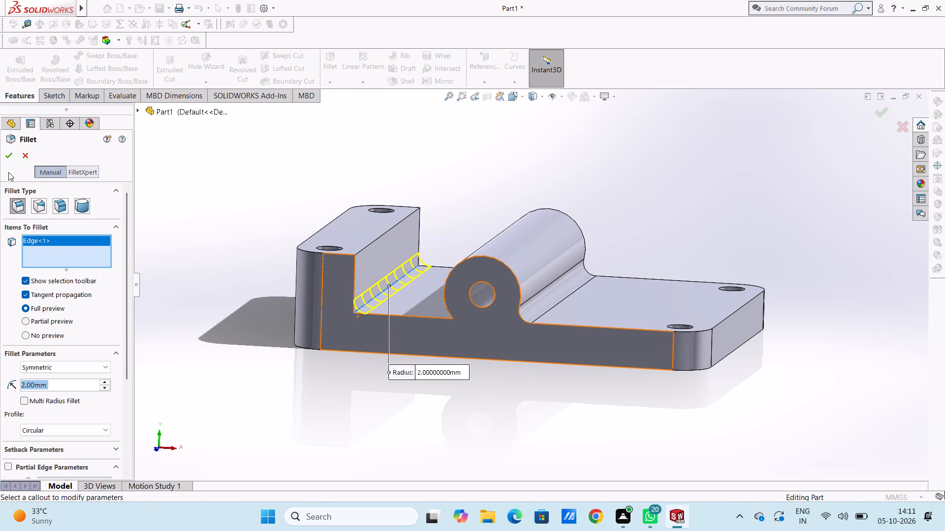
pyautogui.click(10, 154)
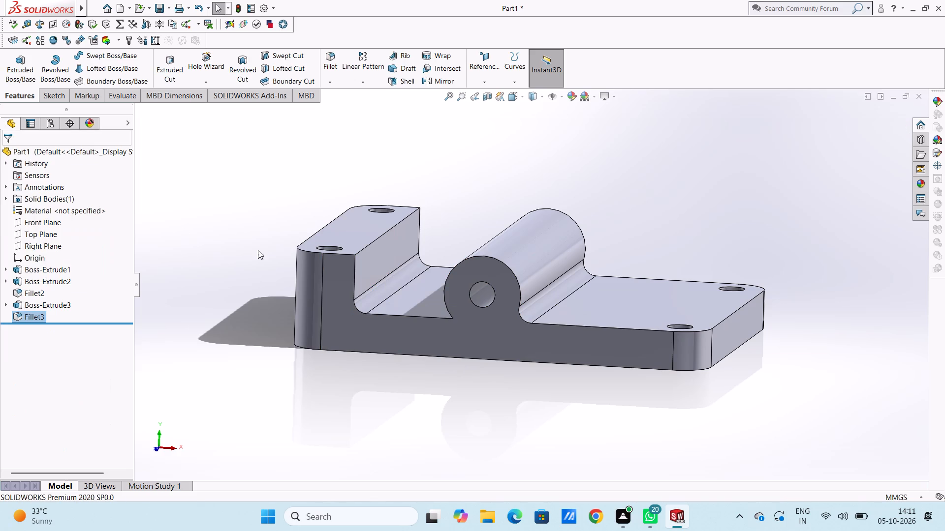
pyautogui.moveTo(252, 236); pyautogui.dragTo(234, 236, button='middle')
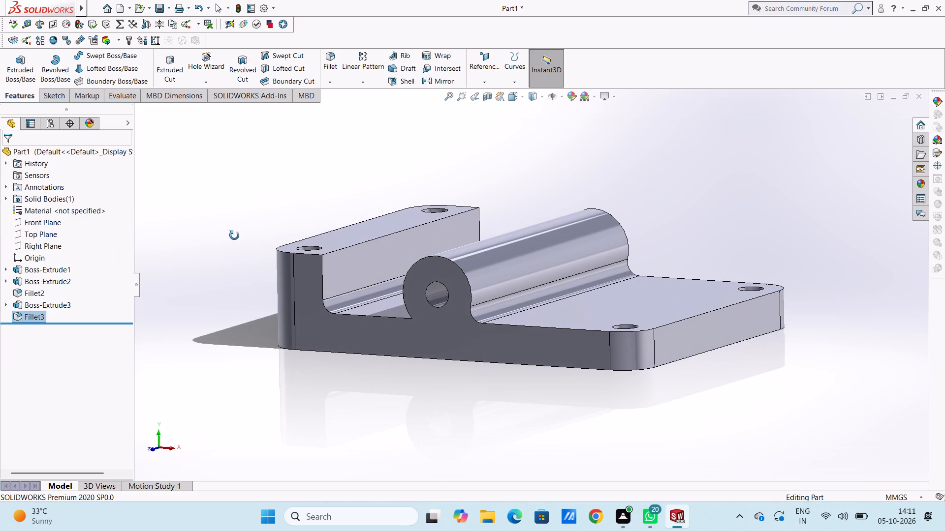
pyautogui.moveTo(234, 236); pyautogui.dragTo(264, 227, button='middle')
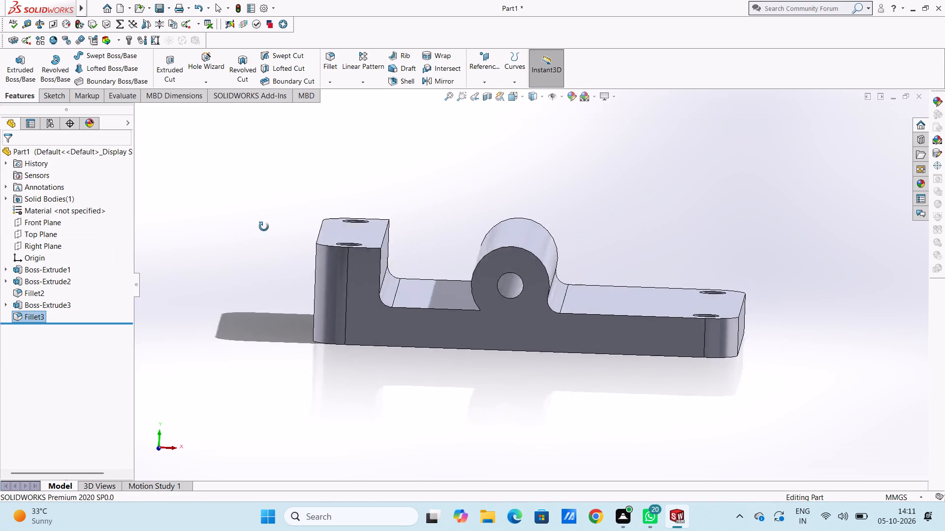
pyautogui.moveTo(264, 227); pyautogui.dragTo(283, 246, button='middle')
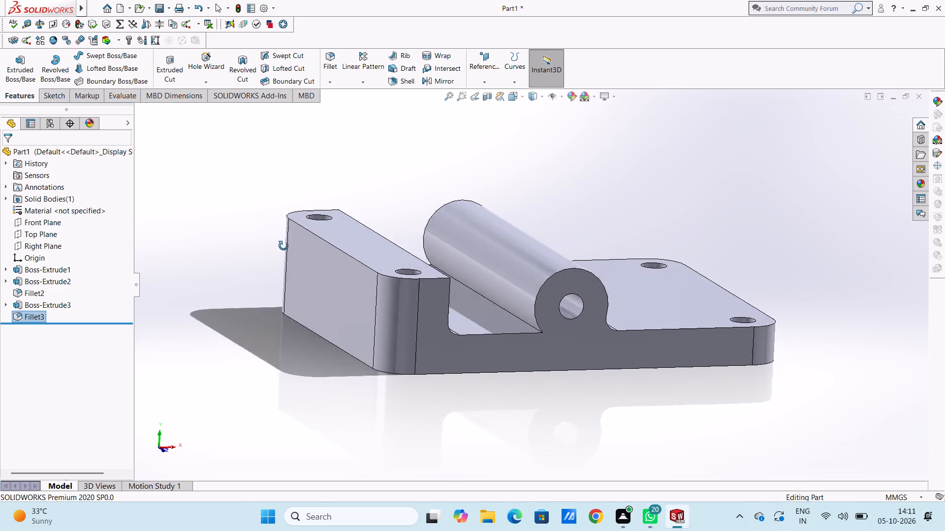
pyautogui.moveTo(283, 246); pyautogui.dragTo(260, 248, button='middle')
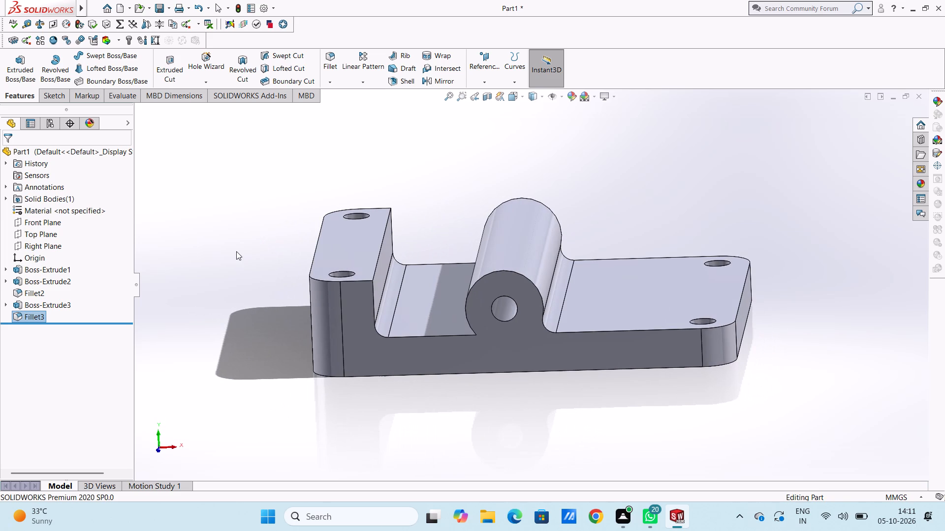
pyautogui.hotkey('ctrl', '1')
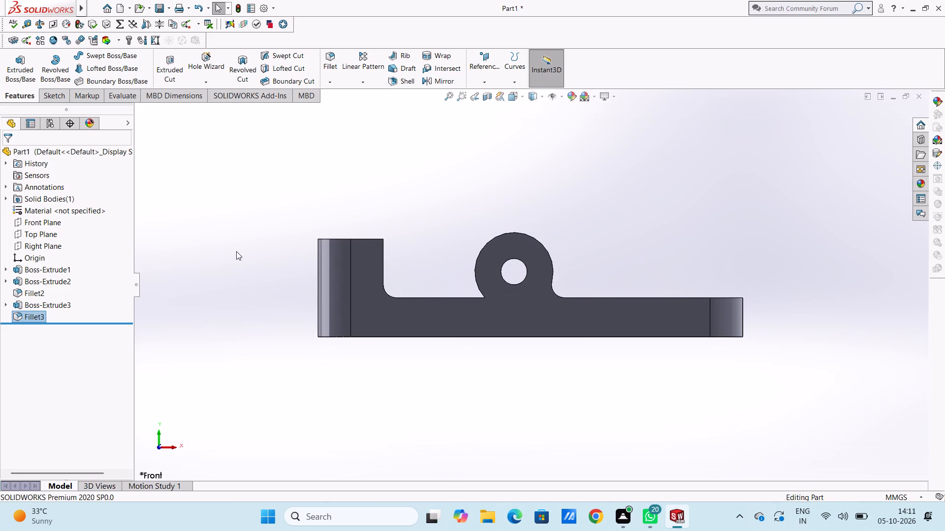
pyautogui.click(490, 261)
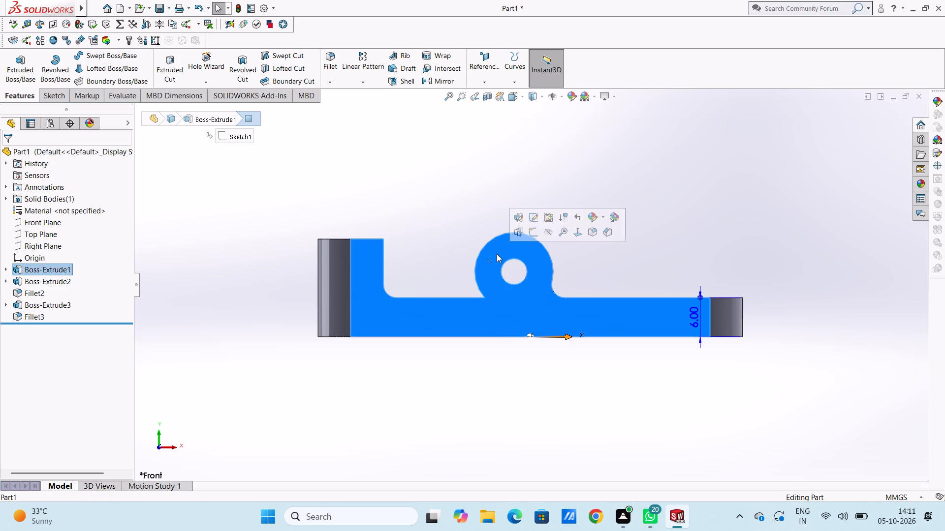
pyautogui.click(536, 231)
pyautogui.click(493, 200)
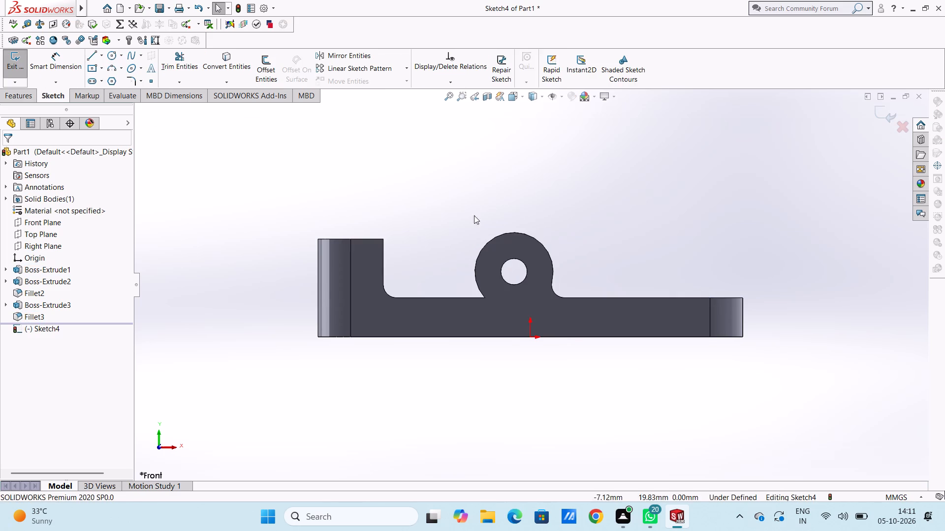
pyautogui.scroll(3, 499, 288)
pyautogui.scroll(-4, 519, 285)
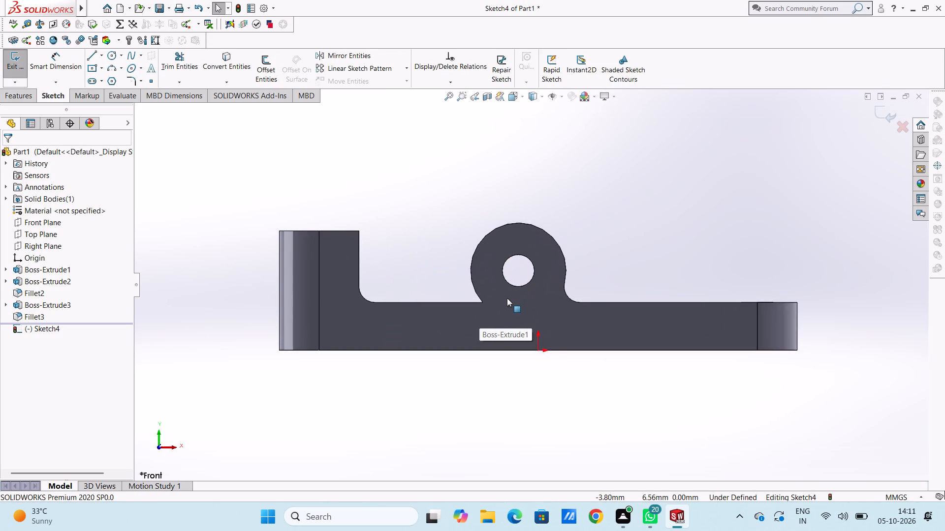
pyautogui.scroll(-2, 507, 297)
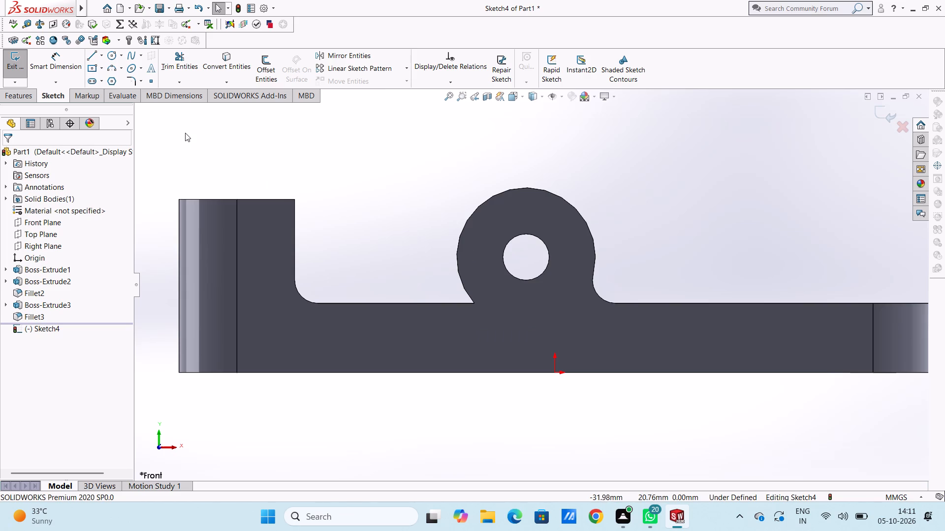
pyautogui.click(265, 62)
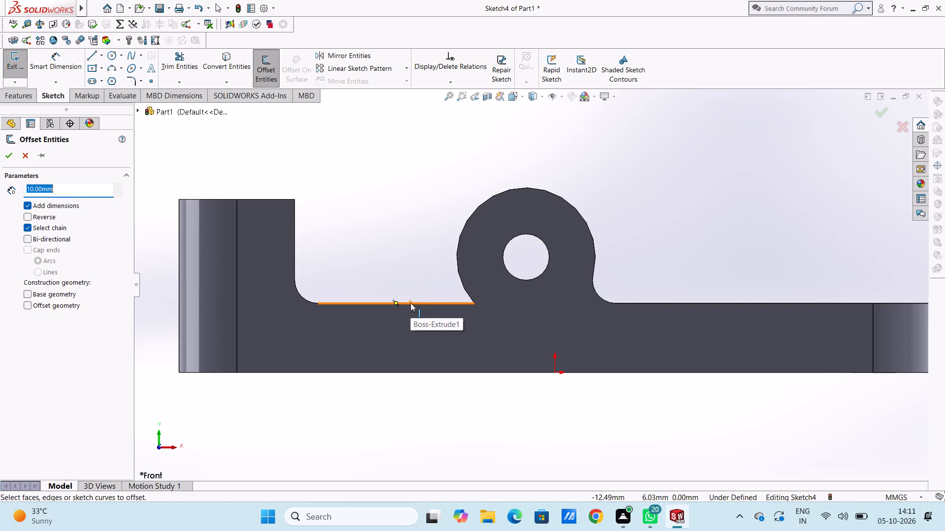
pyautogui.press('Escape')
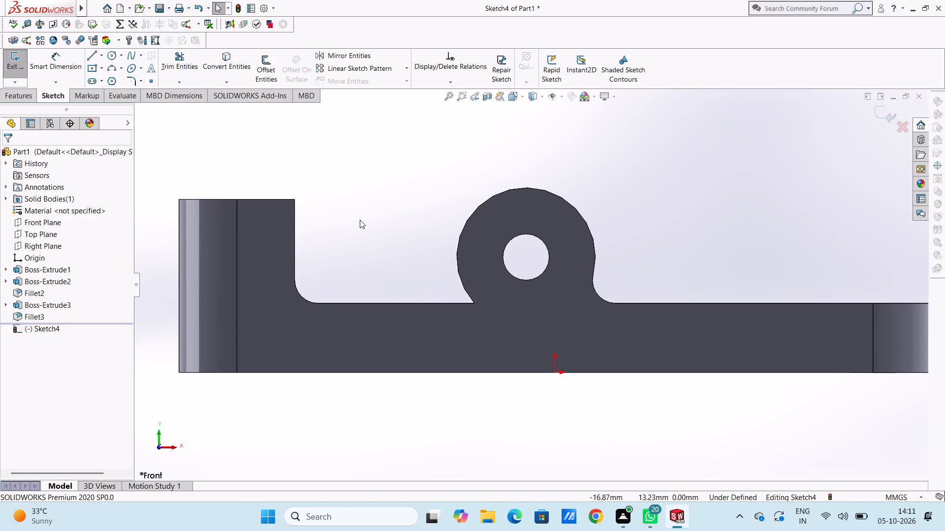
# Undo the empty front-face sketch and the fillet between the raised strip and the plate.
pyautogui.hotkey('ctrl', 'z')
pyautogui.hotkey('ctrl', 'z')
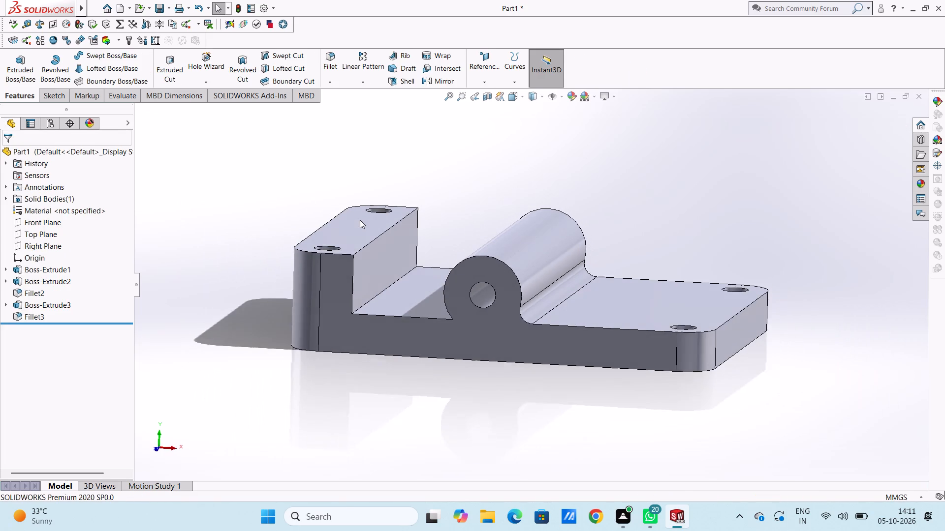
# In a new sketch on the part's front face, offset the plate's top edge between strip and tube upward by 4 mm.
pyautogui.hotkey('ctrl', '1')
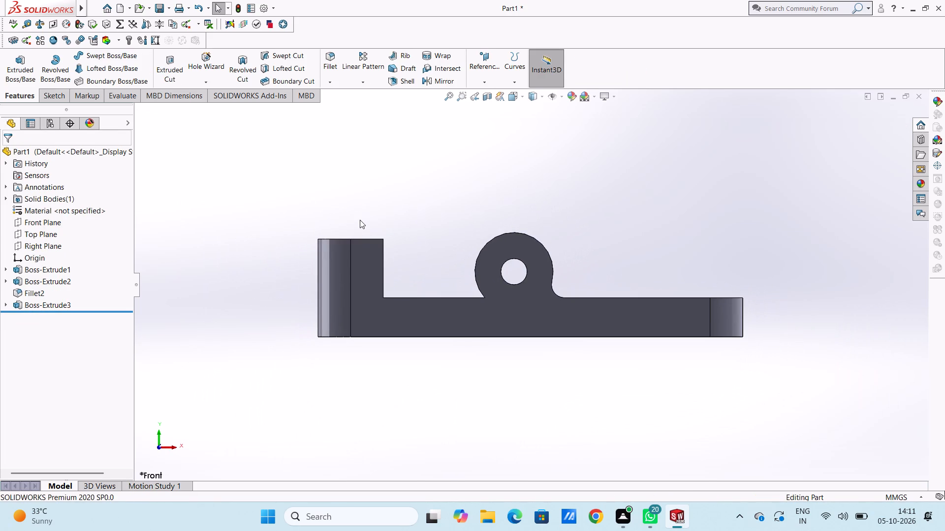
pyautogui.click(445, 316)
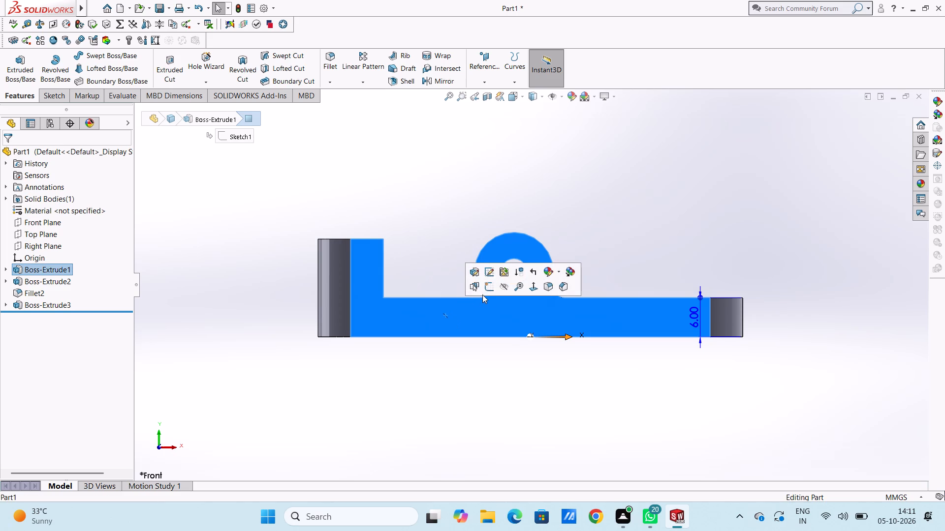
pyautogui.click(489, 289)
pyautogui.click(461, 228)
pyautogui.scroll(-2, 503, 281)
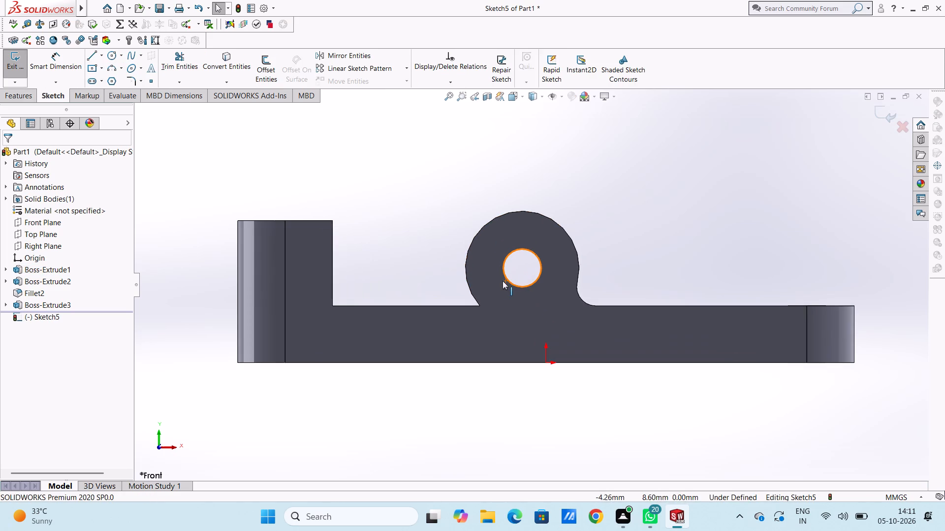
pyautogui.scroll(-1, 458, 258)
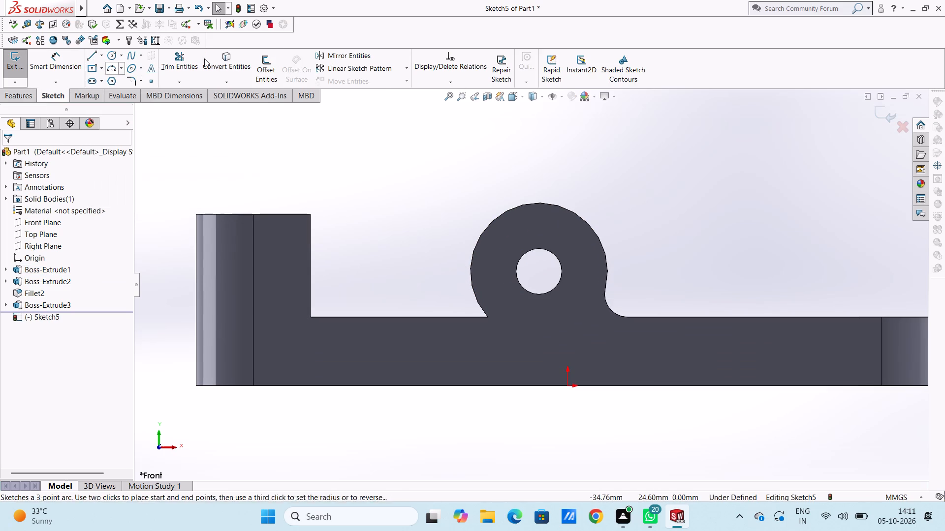
pyautogui.click(268, 61)
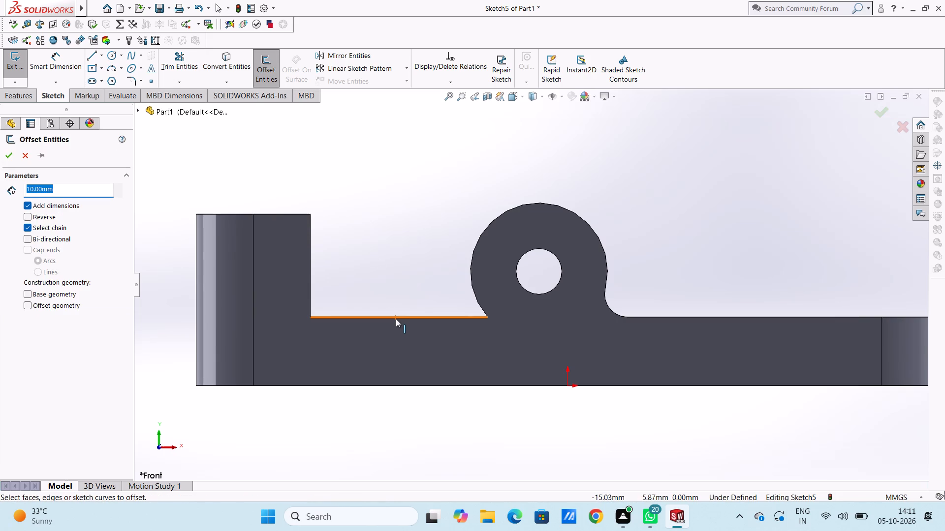
pyautogui.click(396, 319)
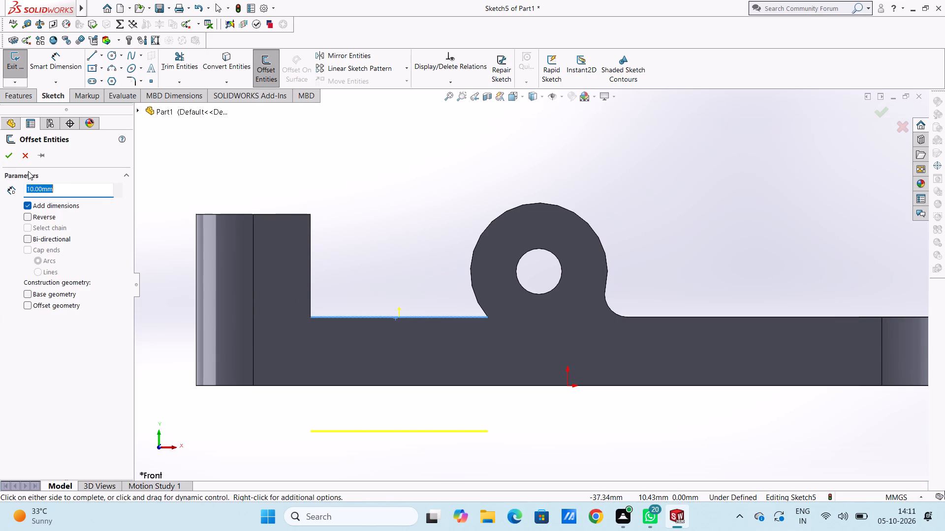
pyautogui.click(28, 217)
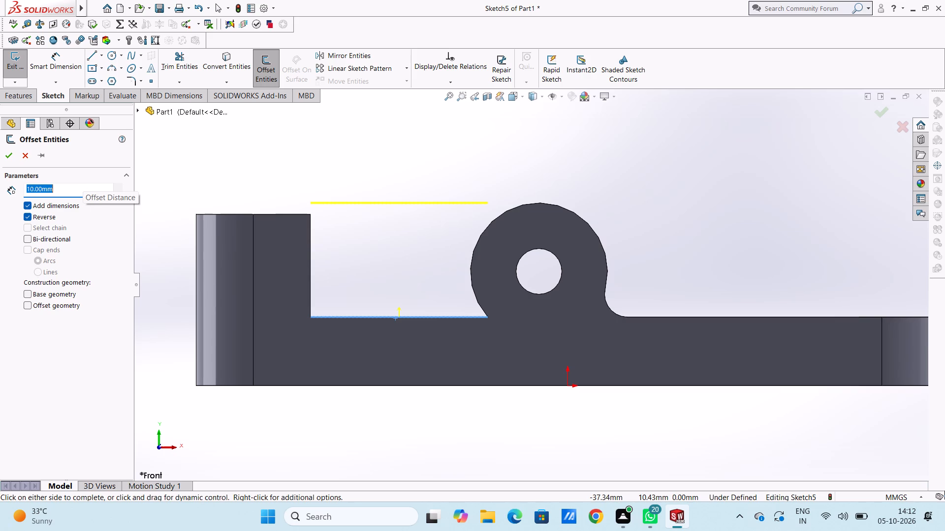
pyautogui.press('4')
pyautogui.press('Return')
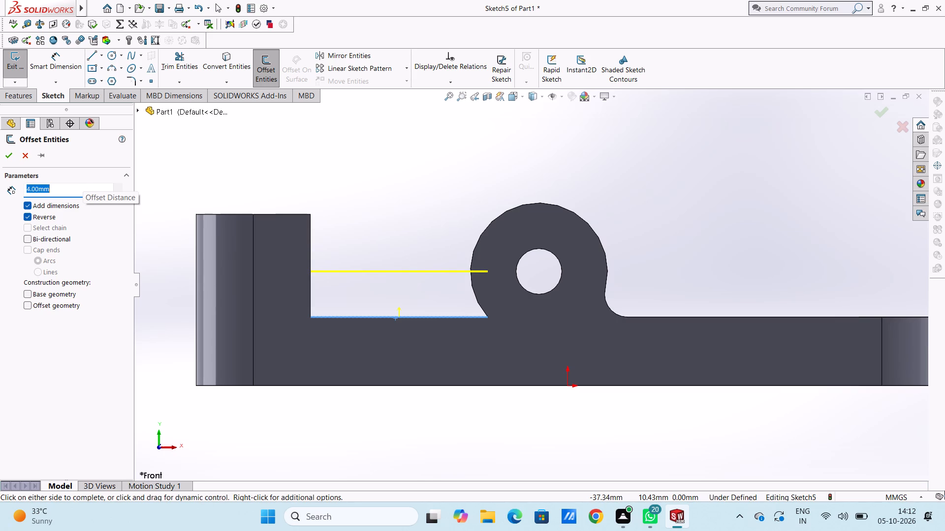
pyautogui.click(7, 151)
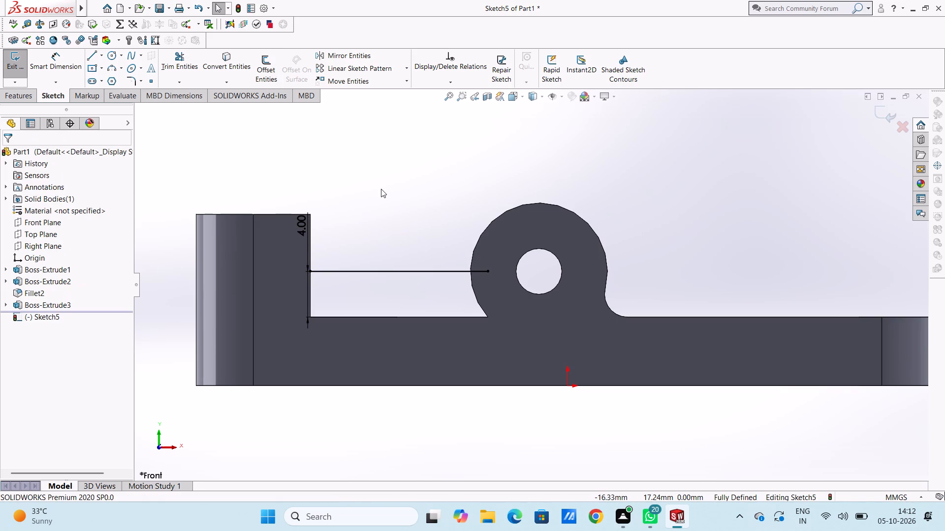
# Close the profile below the offset line with lines: 4 mm sides, a base about 15.9 mm long into the tube, and a short top segment.
pyautogui.click(95, 57)
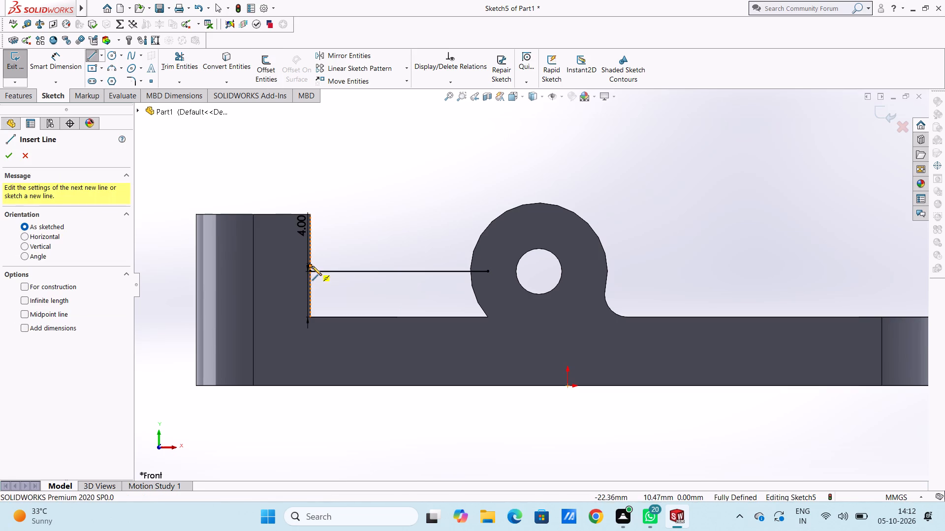
pyautogui.scroll(-2, 353, 295)
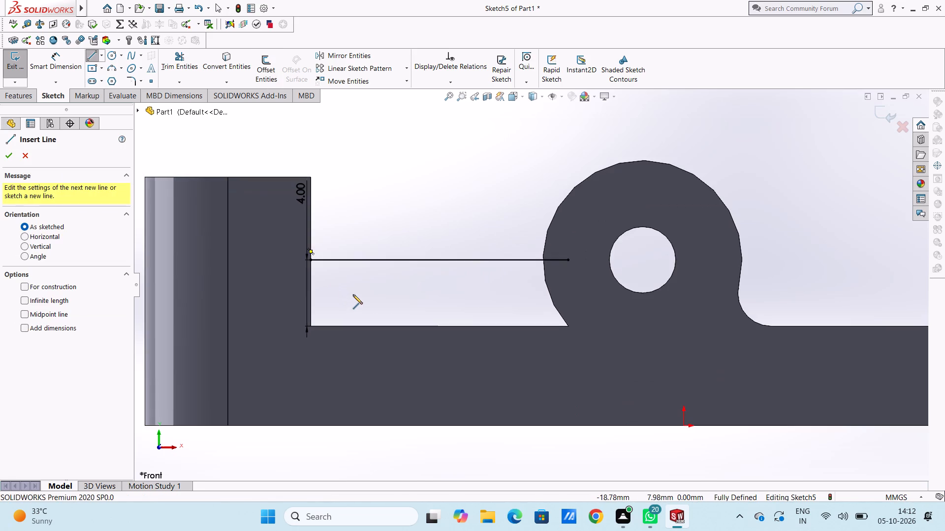
pyautogui.scroll(-4, 344, 286)
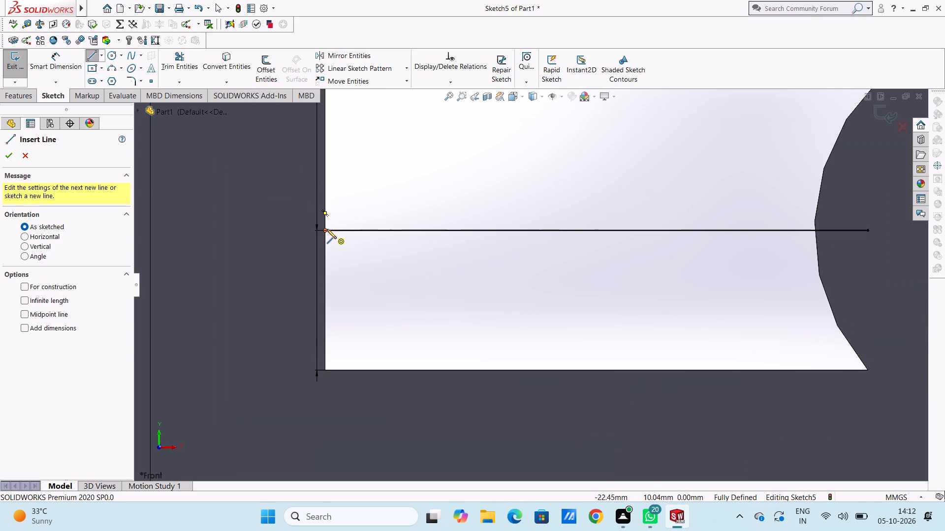
pyautogui.click(324, 232)
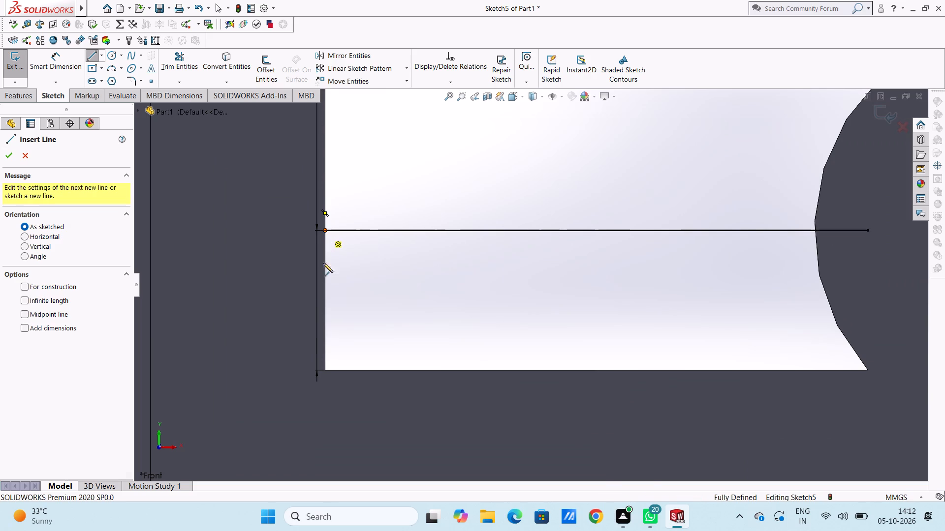
pyautogui.click(325, 371)
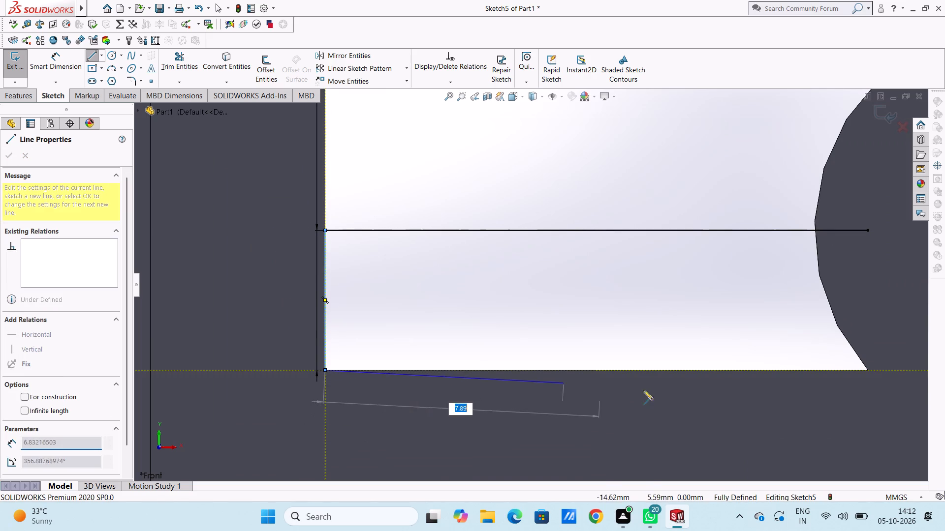
pyautogui.click(881, 371)
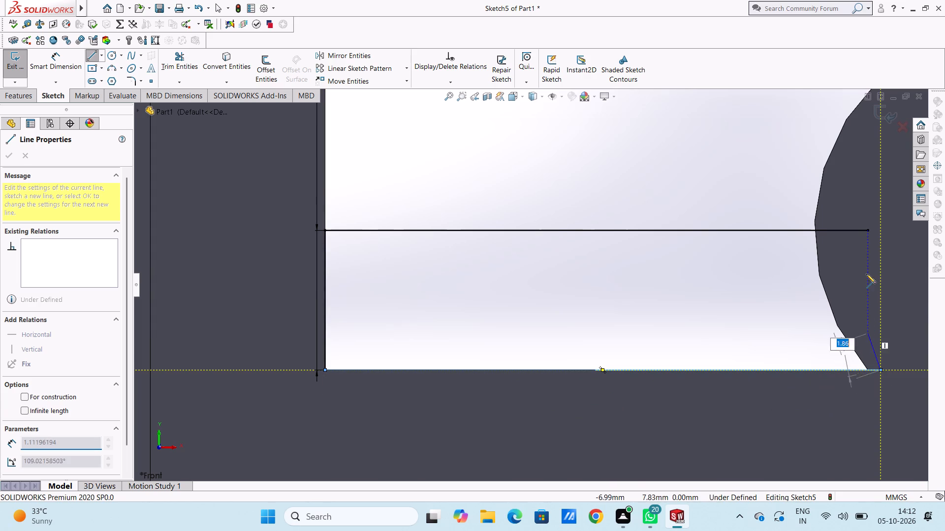
pyautogui.click(880, 230)
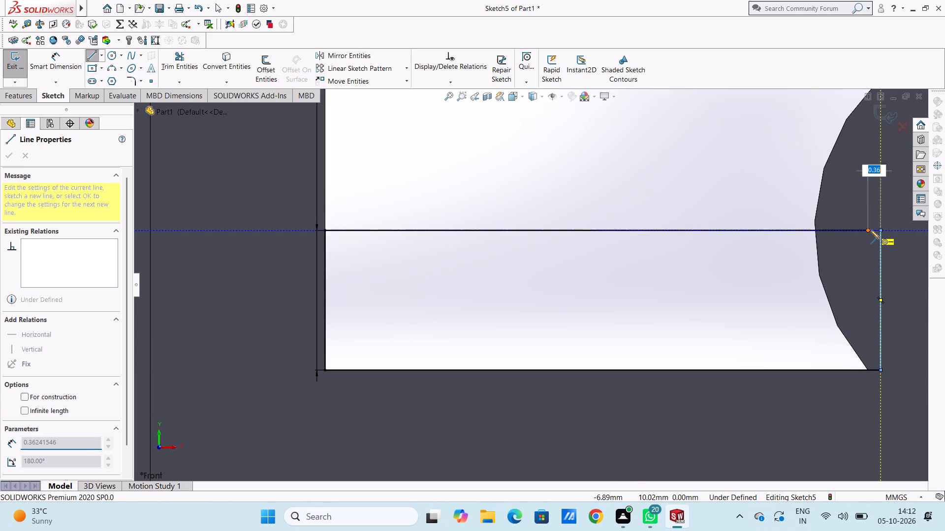
pyautogui.click(870, 230)
pyautogui.press('Escape')
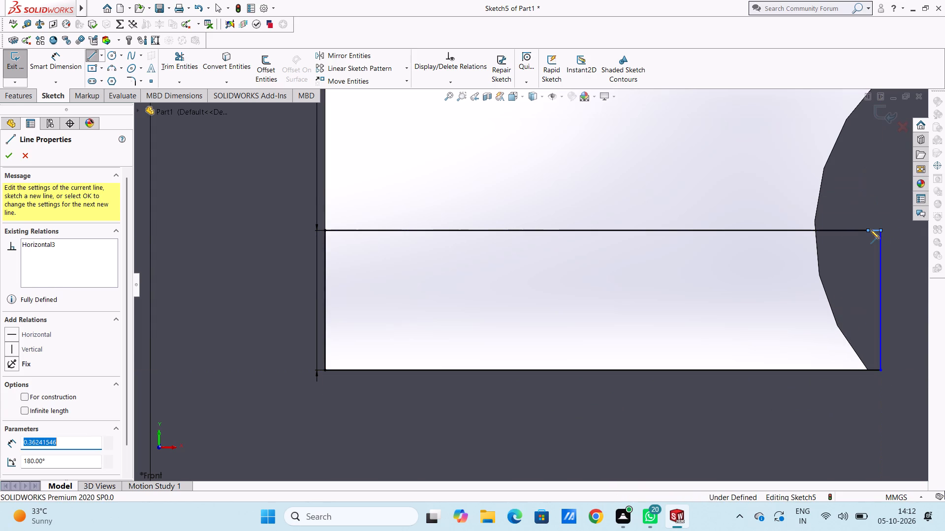
pyautogui.press('Escape')
pyautogui.press('Escape')
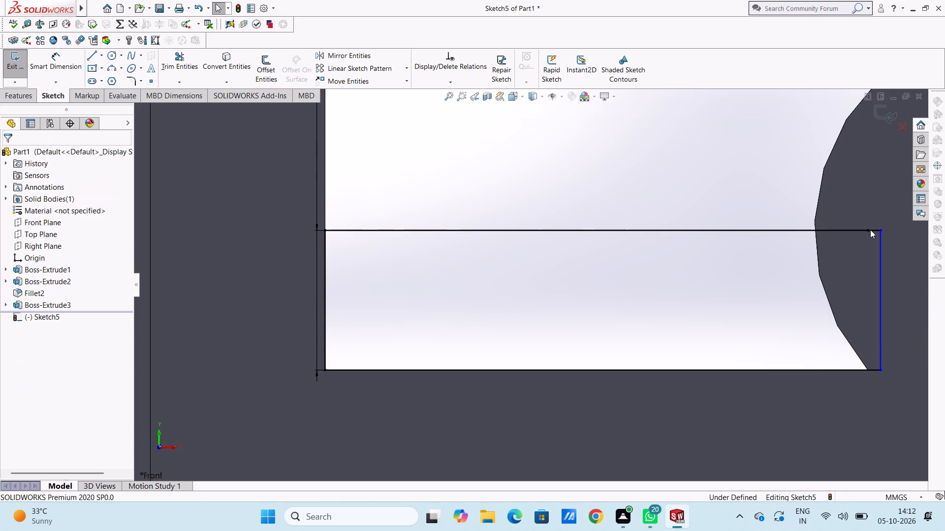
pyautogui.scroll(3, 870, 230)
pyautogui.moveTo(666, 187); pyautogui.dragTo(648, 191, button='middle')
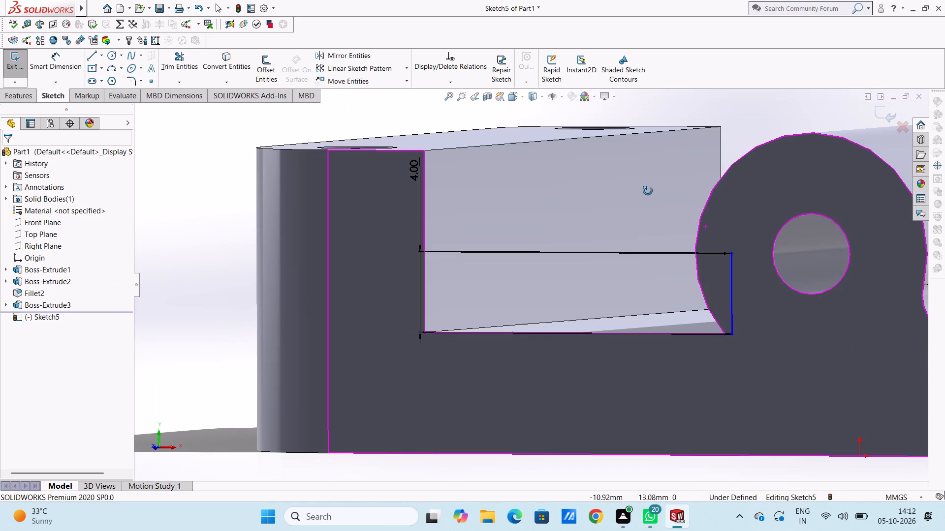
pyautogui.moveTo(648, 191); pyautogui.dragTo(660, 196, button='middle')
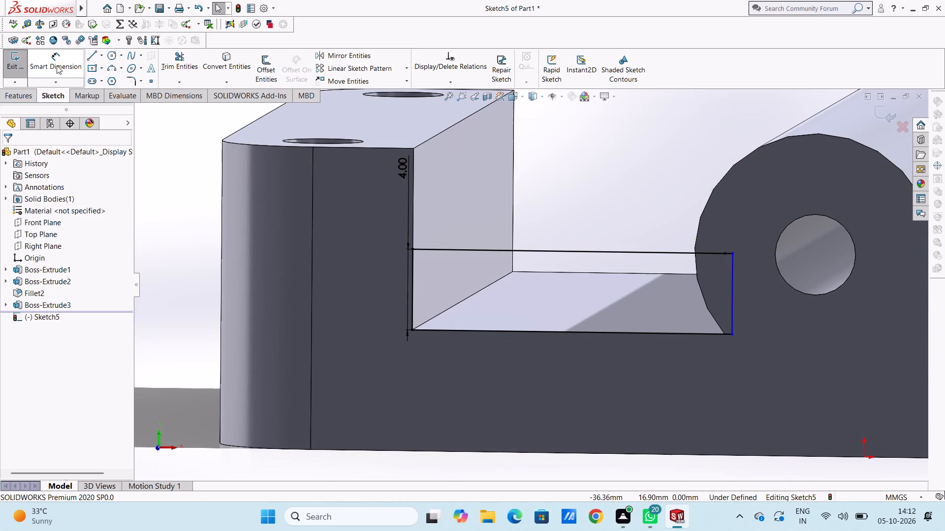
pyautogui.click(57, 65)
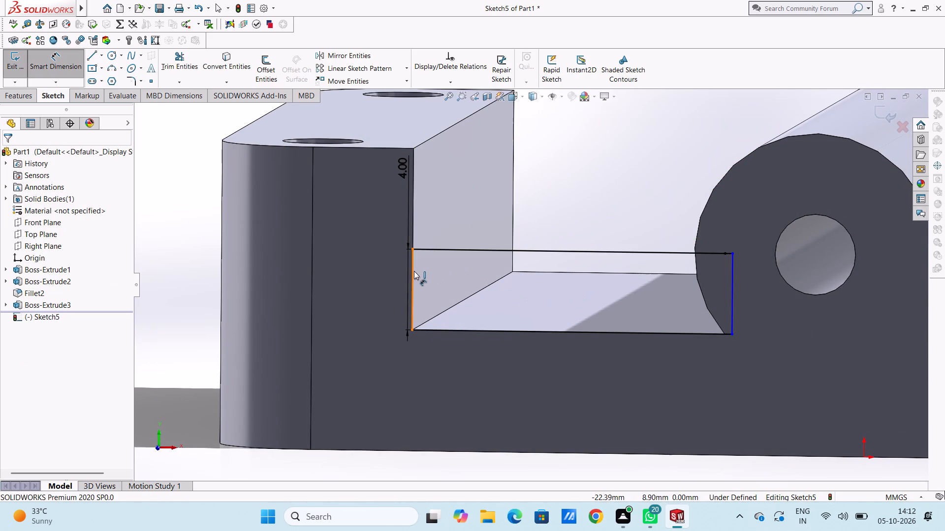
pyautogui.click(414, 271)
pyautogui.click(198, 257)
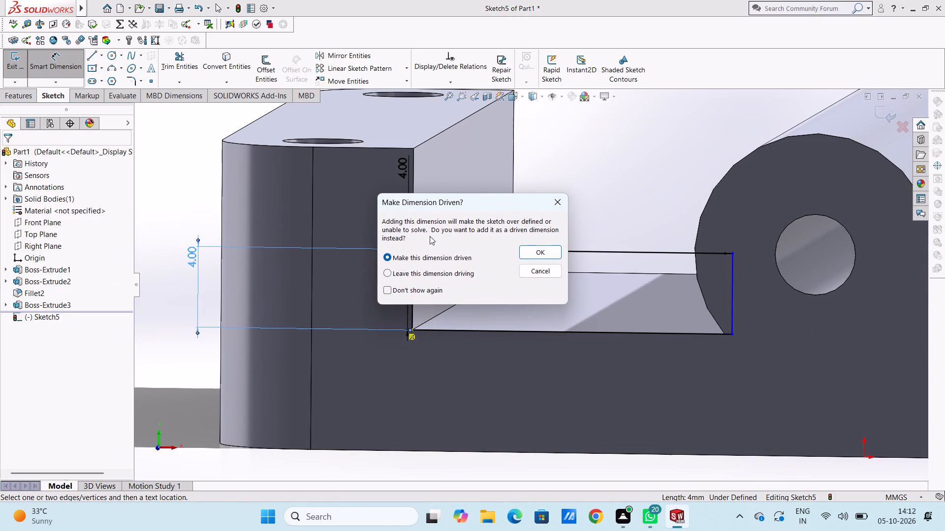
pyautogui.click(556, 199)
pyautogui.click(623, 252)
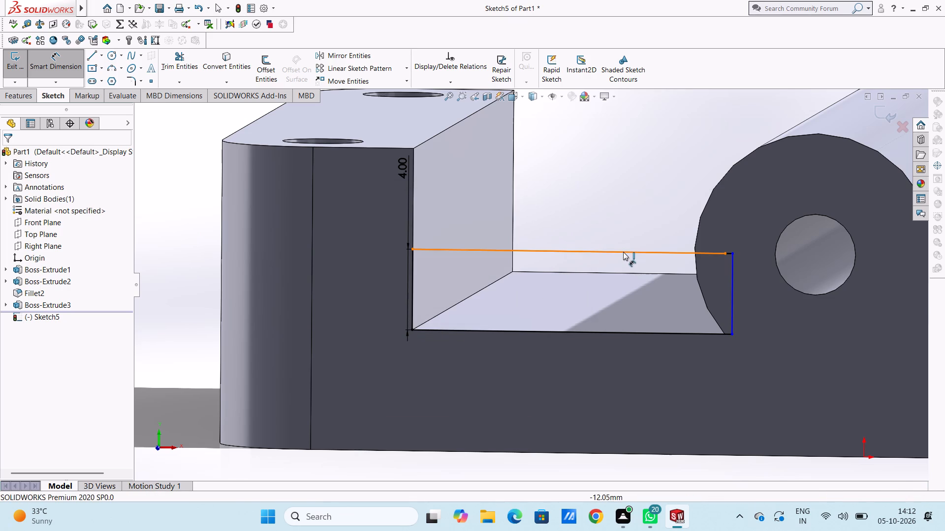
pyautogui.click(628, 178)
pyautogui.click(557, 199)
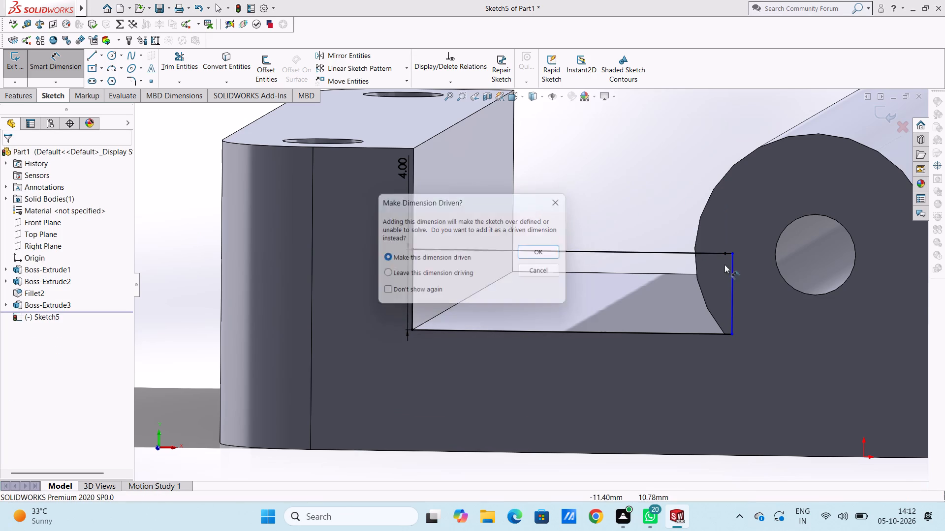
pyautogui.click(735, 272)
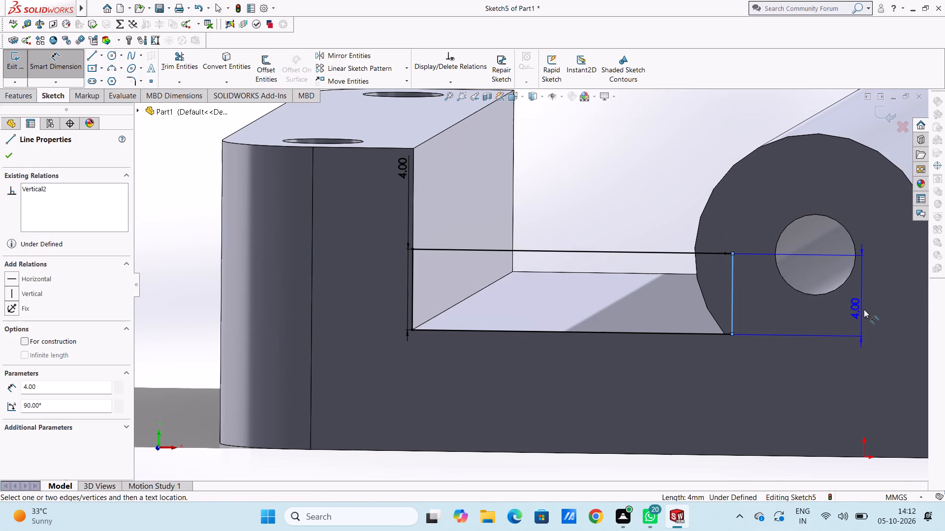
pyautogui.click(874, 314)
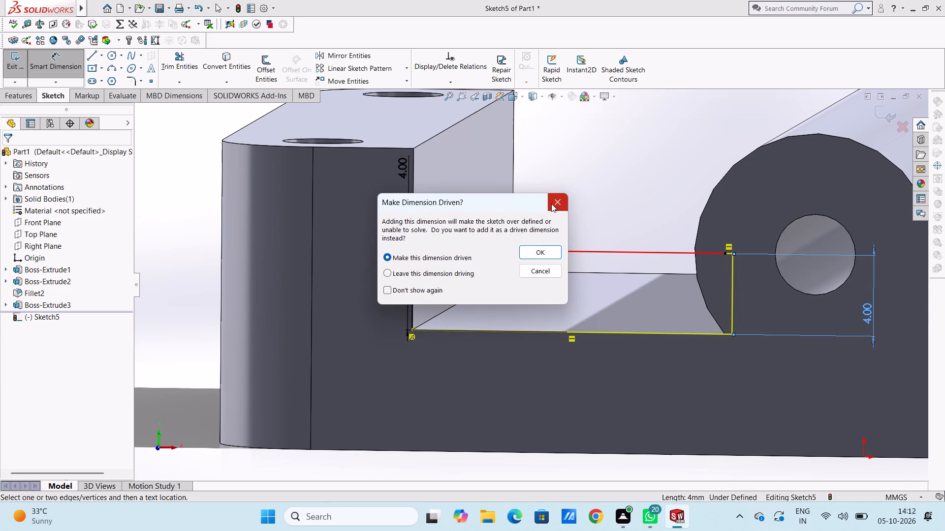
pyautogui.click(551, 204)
# Dimension the length of the profile's bottom line along the plate's top edge.
pyautogui.moveTo(638, 218); pyautogui.dragTo(645, 177, button='middle')
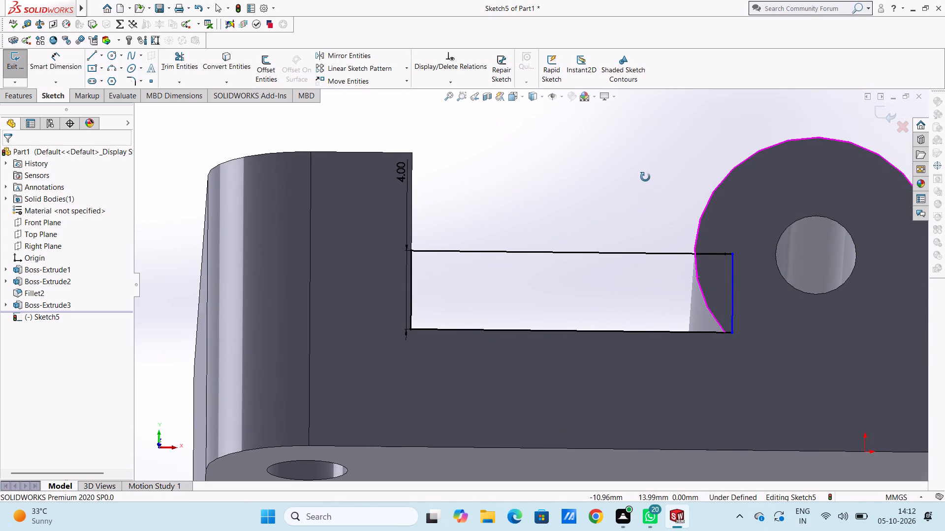
pyautogui.moveTo(645, 177); pyautogui.dragTo(647, 194, button='middle')
pyautogui.click(652, 333)
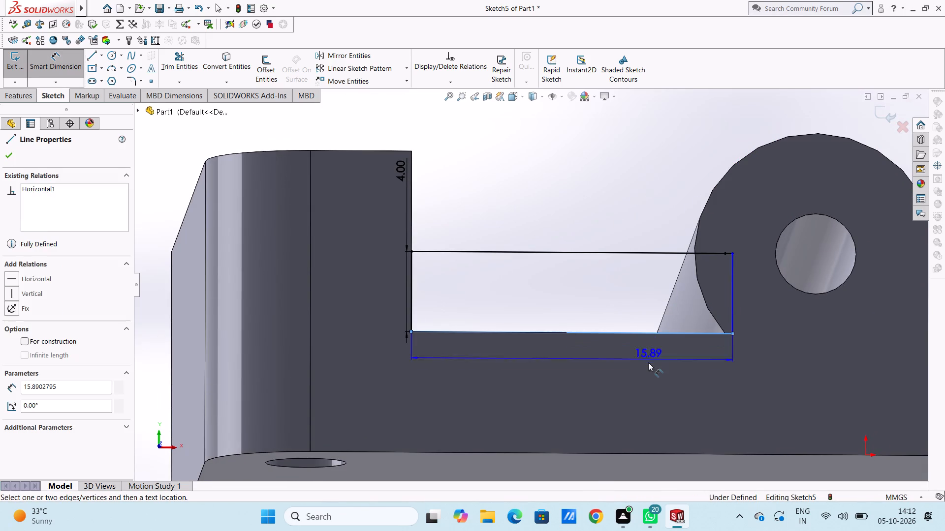
pyautogui.click(648, 368)
pyautogui.click(606, 349)
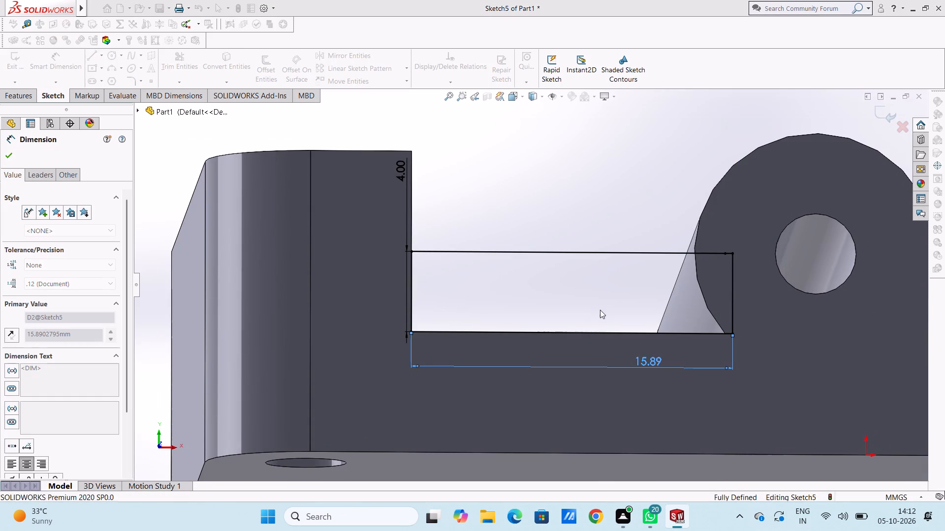
pyautogui.click(599, 307)
# Sketch a circle about 12 mm in diameter, centred on the tube's hole and reaching the tube's outer edge.
pyautogui.scroll(2, 599, 307)
pyautogui.moveTo(589, 295); pyautogui.dragTo(585, 331, button='middle')
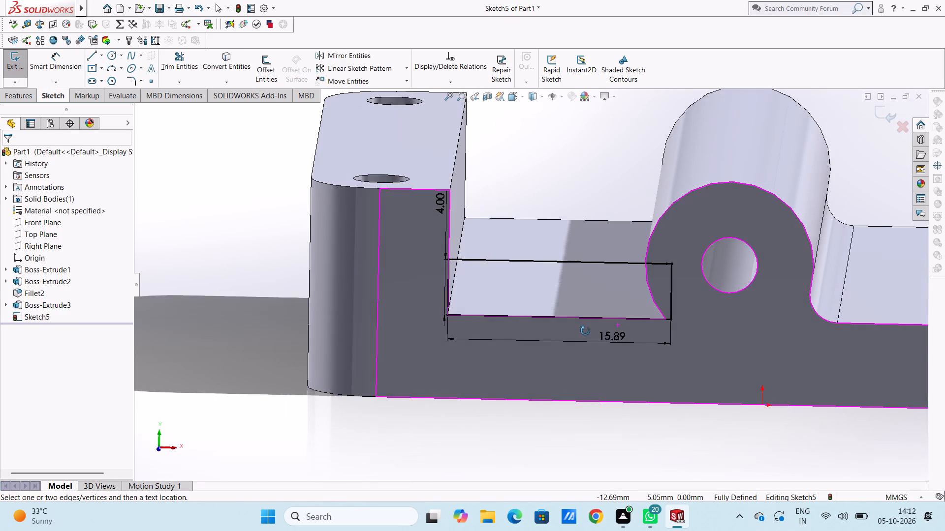
pyautogui.moveTo(585, 331); pyautogui.dragTo(585, 331, button='middle')
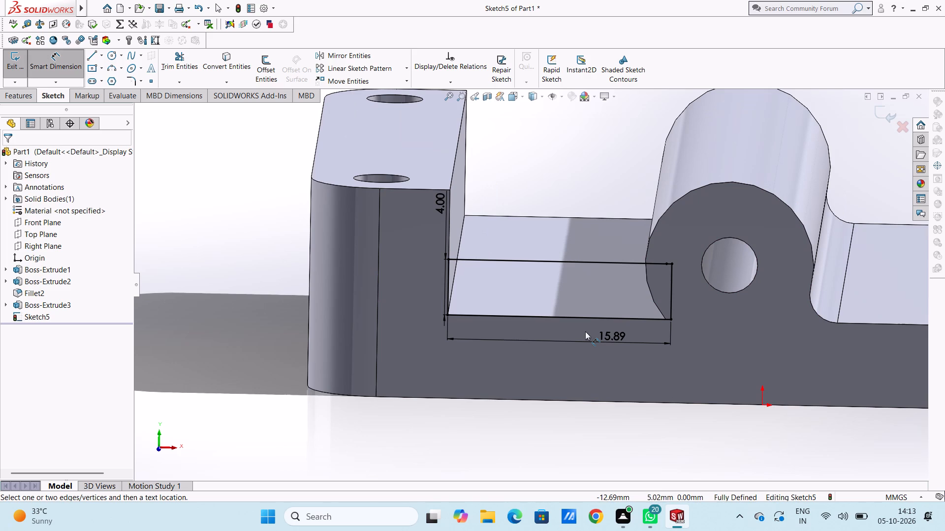
pyautogui.hotkey('ctrl', '1')
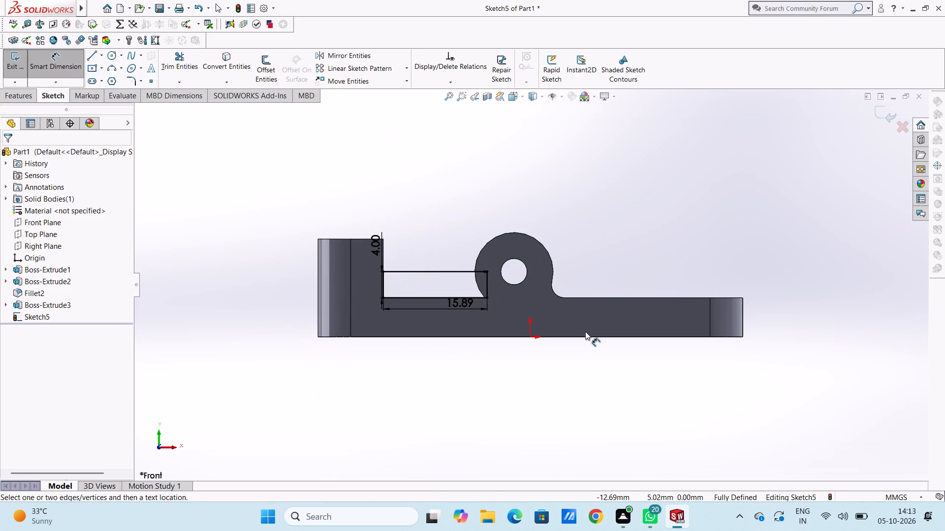
pyautogui.scroll(-5, 485, 294)
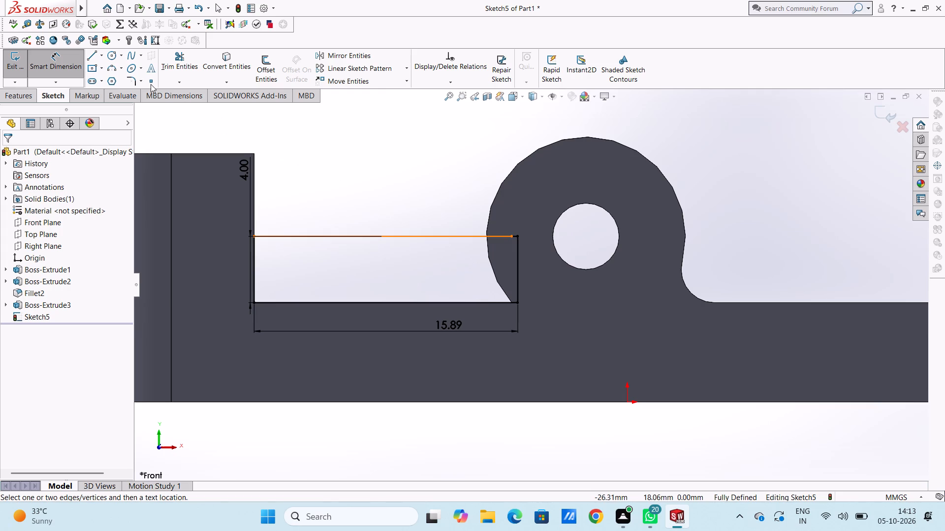
pyautogui.click(112, 58)
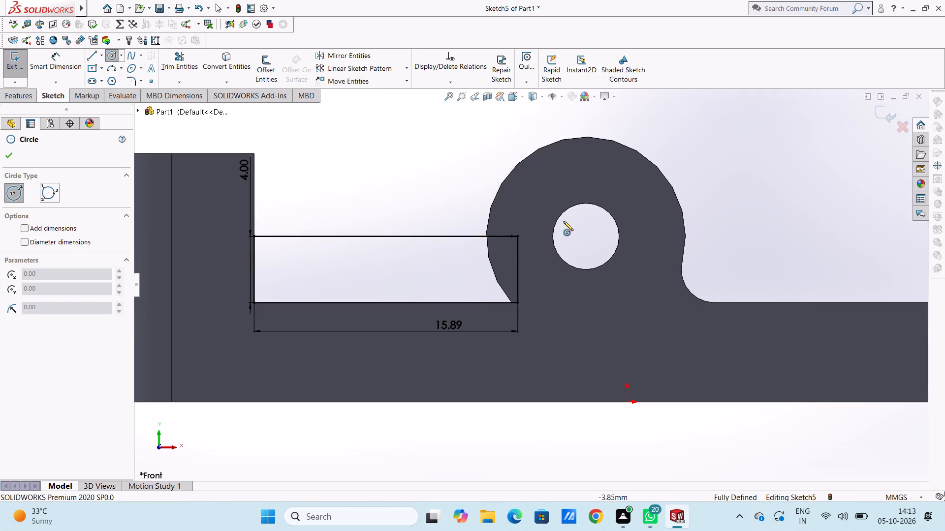
pyautogui.click(586, 236)
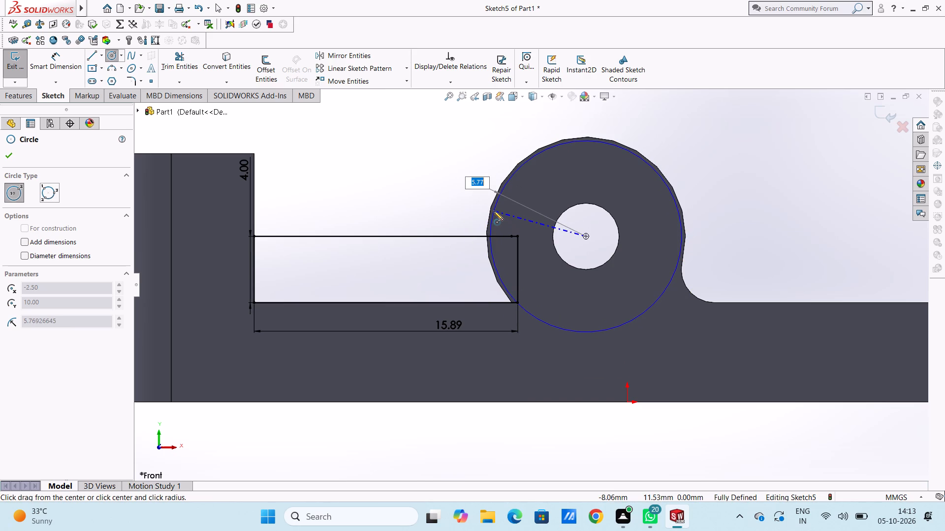
pyautogui.click(502, 180)
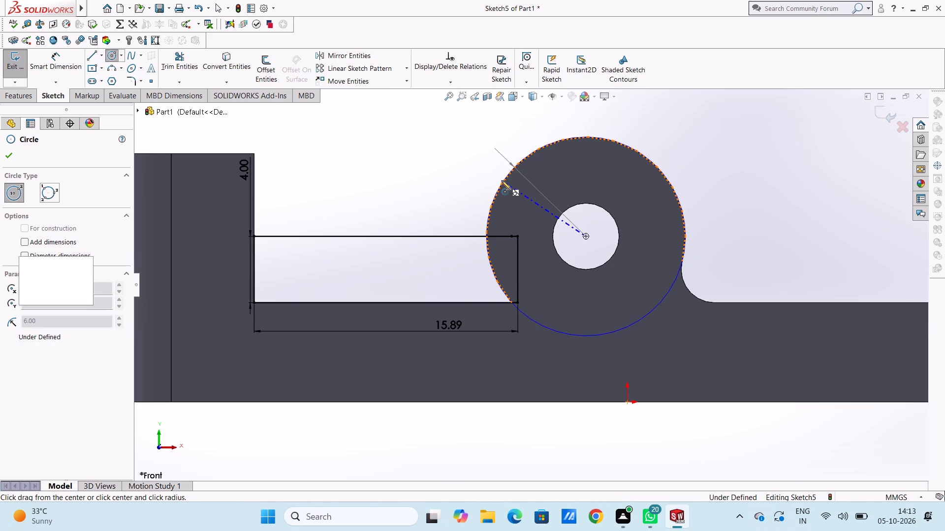
pyautogui.press('Escape')
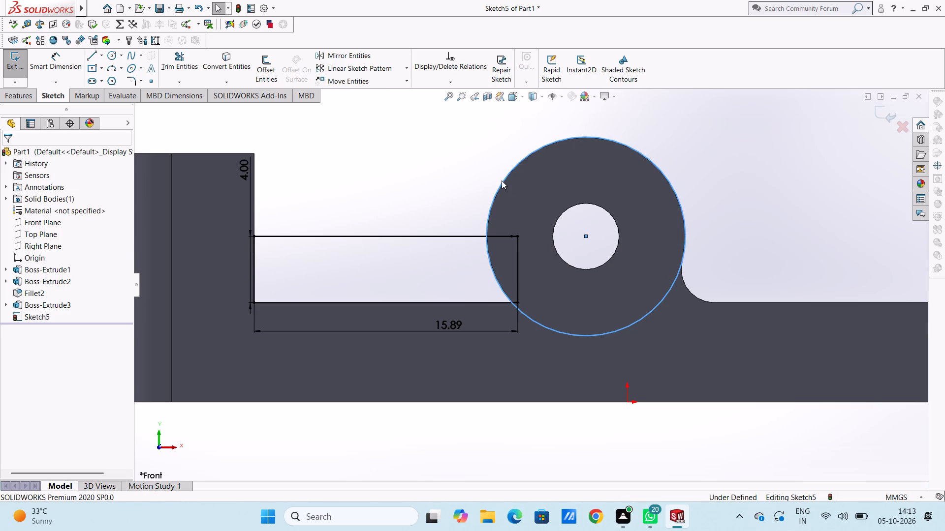
pyautogui.click(373, 146)
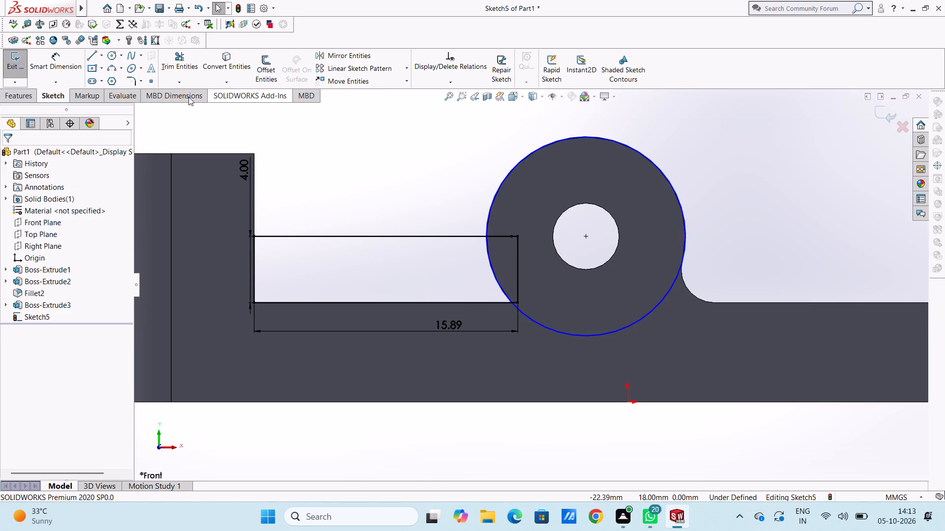
# Dimension the circle's diameter at 12 mm.
pyautogui.click(65, 60)
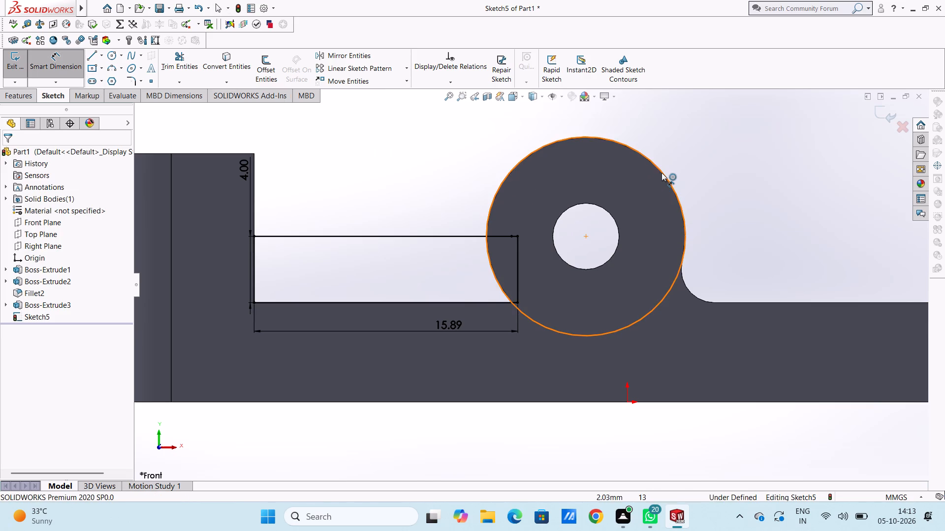
pyautogui.click(661, 173)
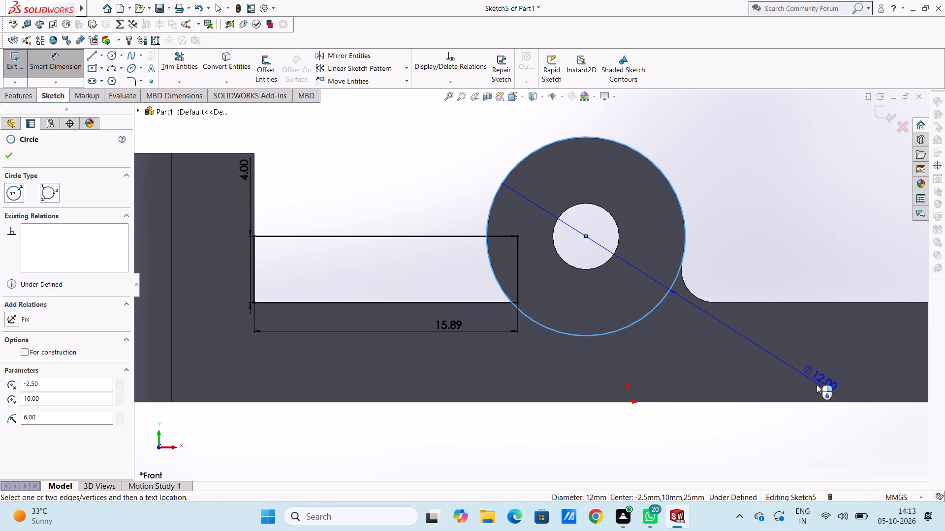
pyautogui.click(849, 435)
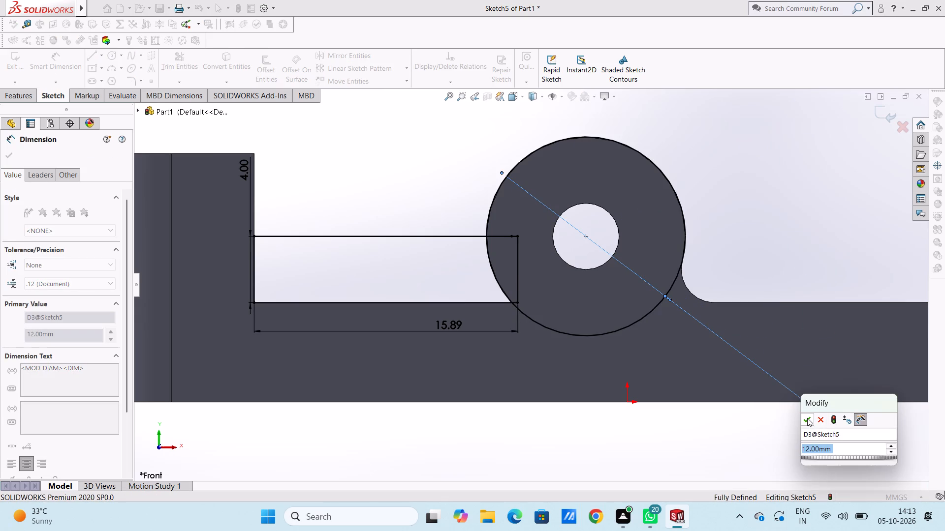
pyautogui.click(807, 417)
pyautogui.click(745, 440)
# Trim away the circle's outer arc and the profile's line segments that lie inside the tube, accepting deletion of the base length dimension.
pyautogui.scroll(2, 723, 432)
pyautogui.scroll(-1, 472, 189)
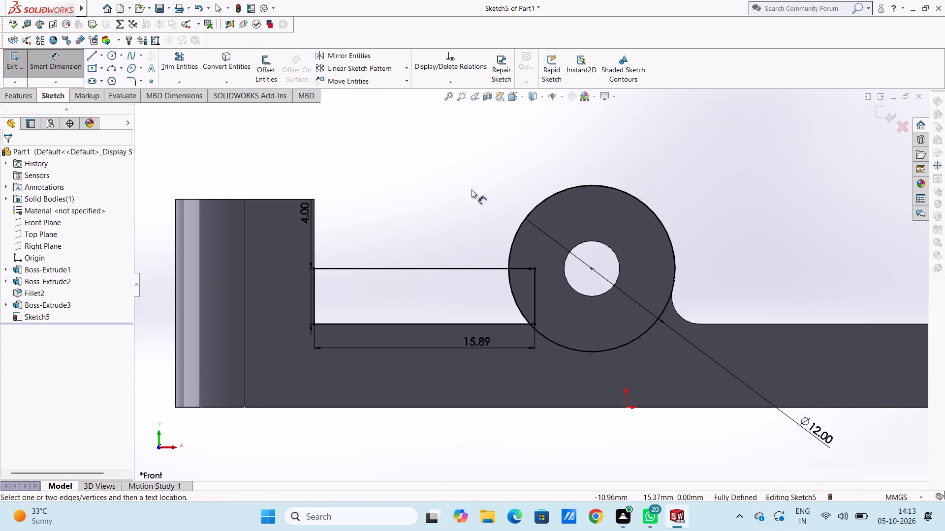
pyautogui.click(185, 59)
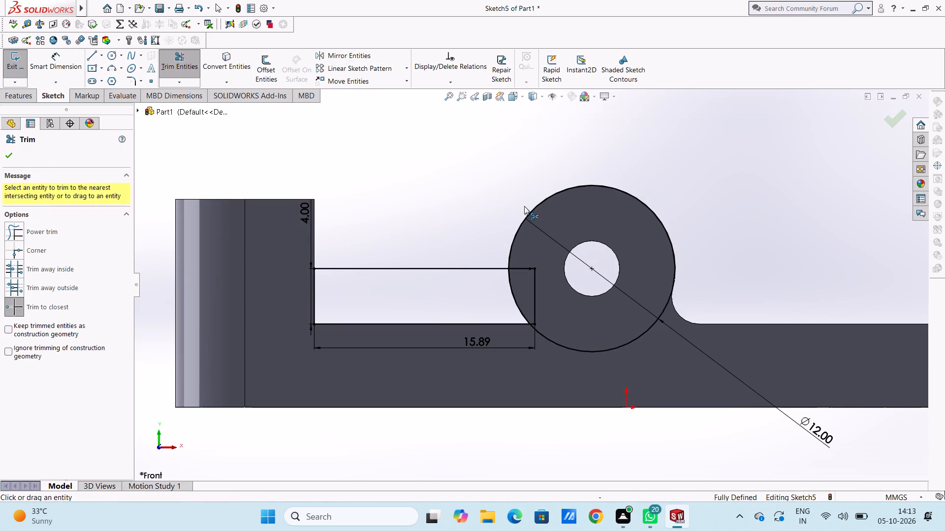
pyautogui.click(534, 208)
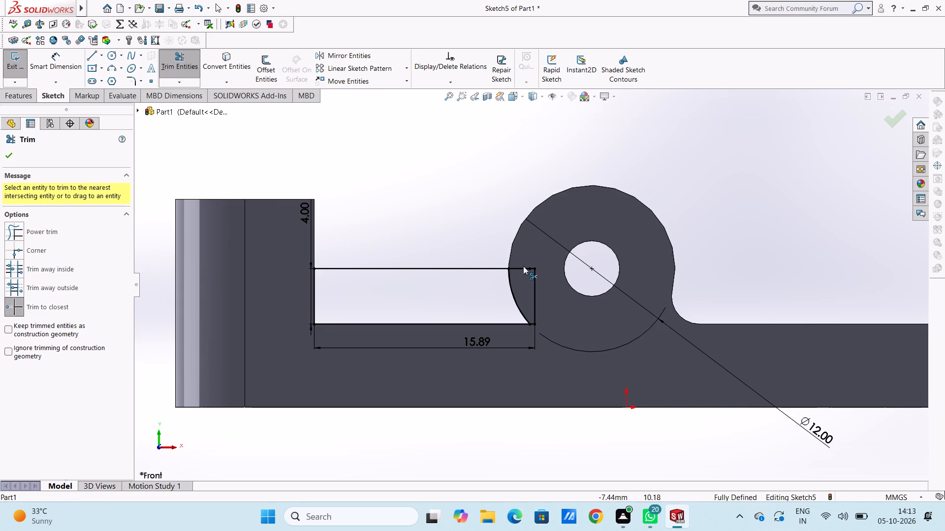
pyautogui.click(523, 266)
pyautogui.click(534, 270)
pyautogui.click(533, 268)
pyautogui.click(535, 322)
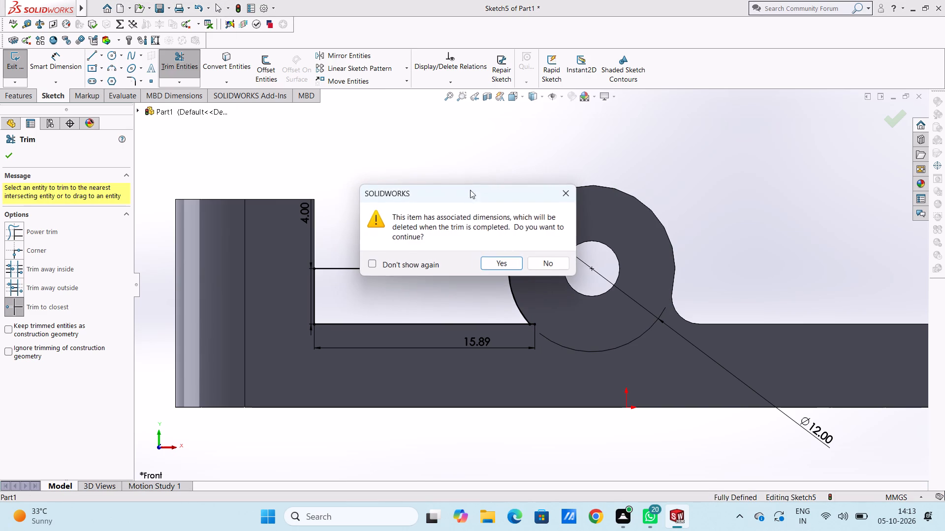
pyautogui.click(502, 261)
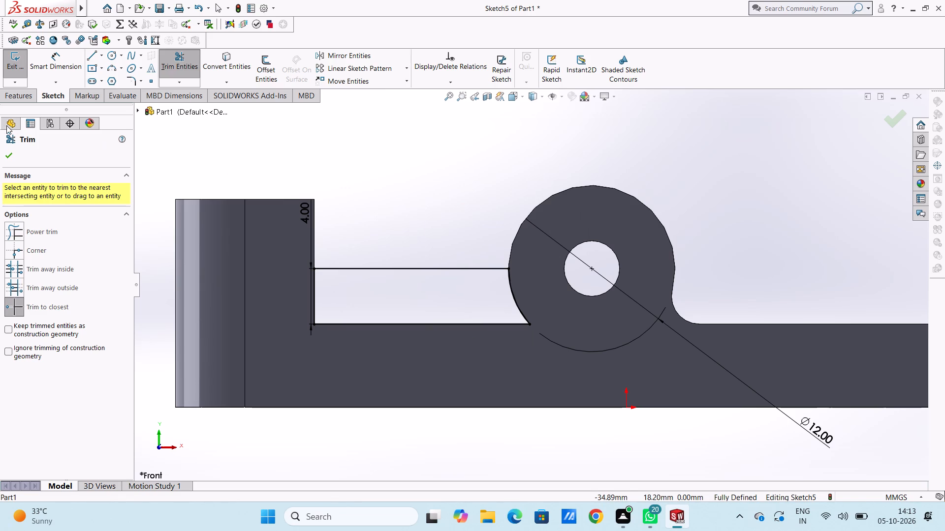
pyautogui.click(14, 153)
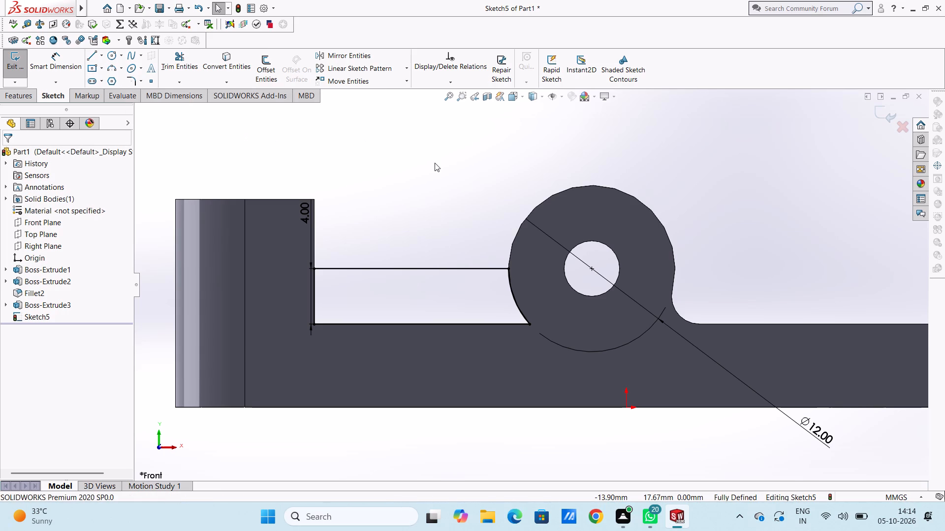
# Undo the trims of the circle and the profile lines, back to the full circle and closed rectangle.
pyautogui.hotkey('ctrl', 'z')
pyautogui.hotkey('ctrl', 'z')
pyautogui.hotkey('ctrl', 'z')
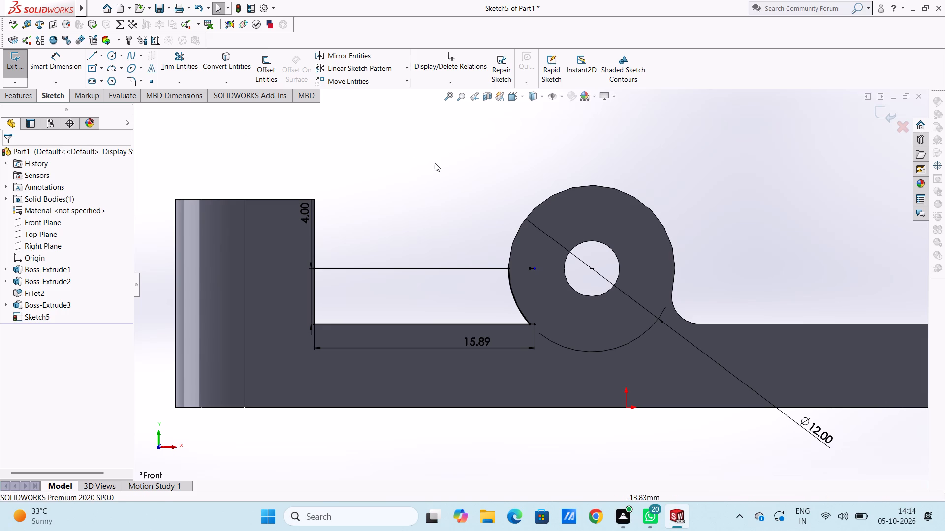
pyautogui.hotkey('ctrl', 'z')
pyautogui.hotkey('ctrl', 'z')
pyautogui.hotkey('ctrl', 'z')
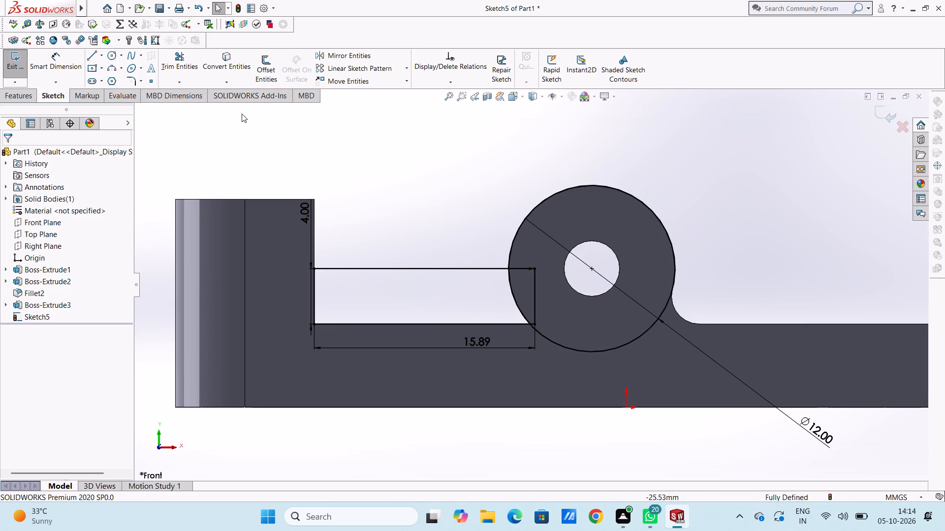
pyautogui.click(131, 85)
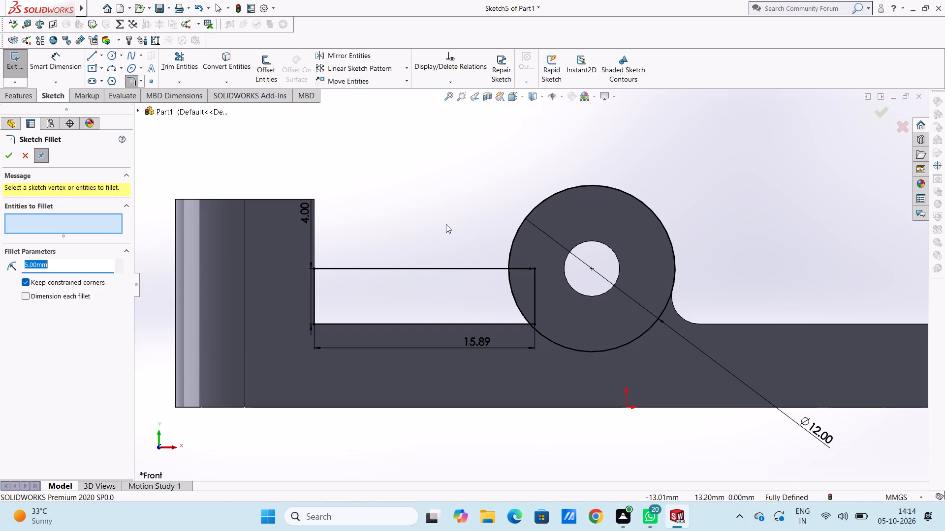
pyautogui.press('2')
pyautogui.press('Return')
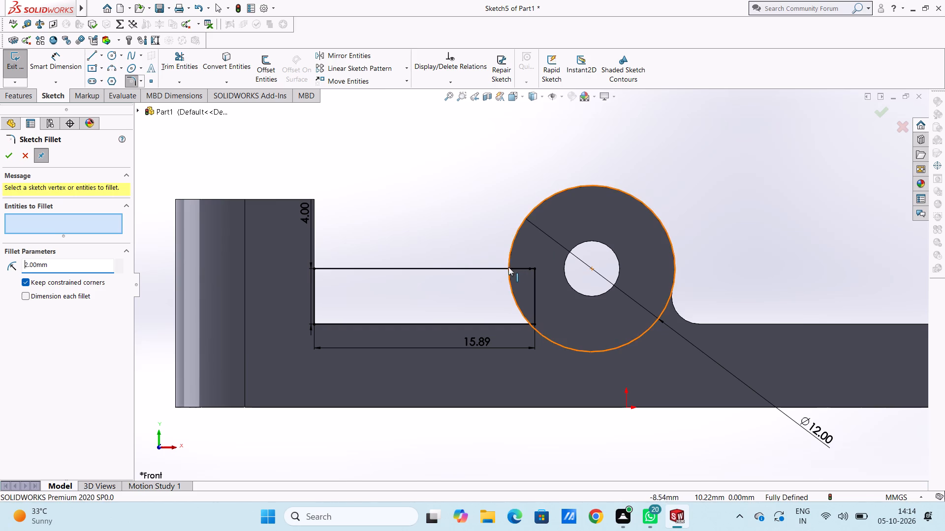
# Trim the profile's top, end and bottom line segments inside the 12 mm circle, accepting deletion of the base length dimension.
pyautogui.click(177, 60)
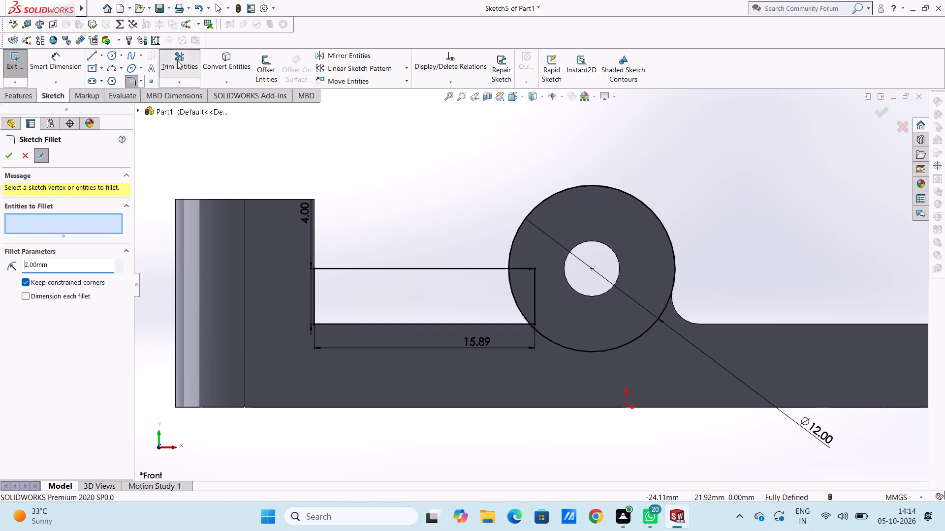
pyautogui.click(527, 267)
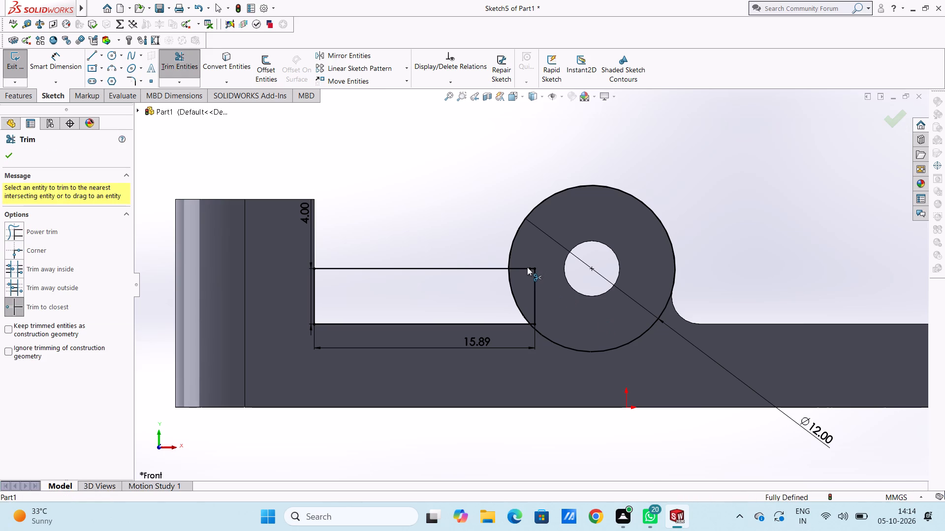
pyautogui.click(535, 272)
pyautogui.click(532, 267)
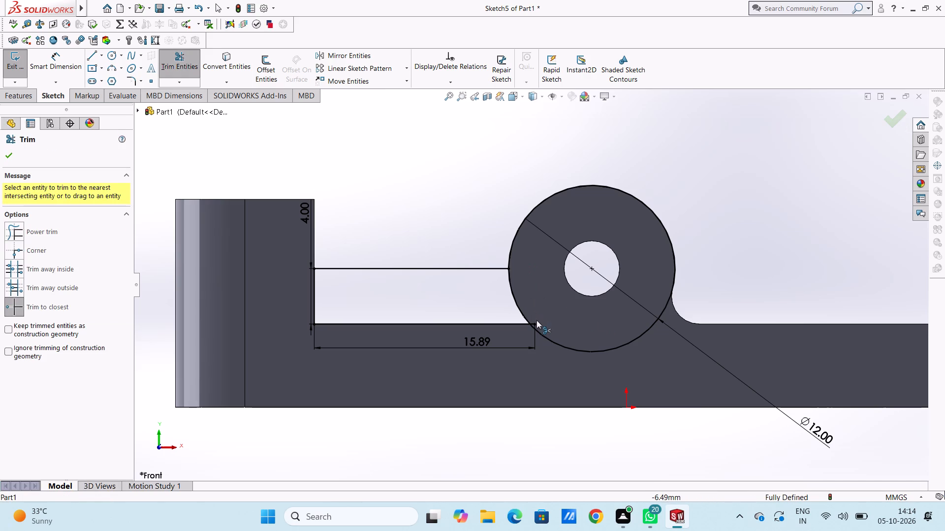
pyautogui.click(534, 323)
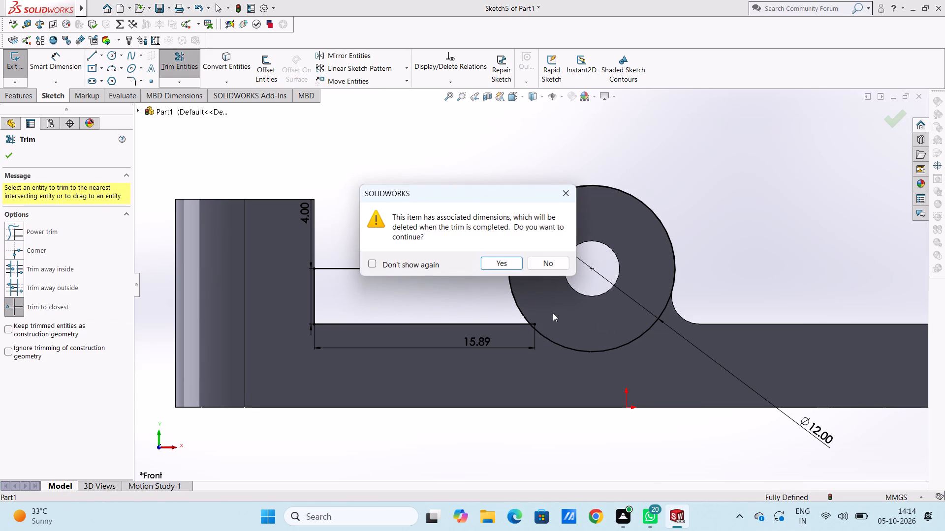
pyautogui.click(504, 258)
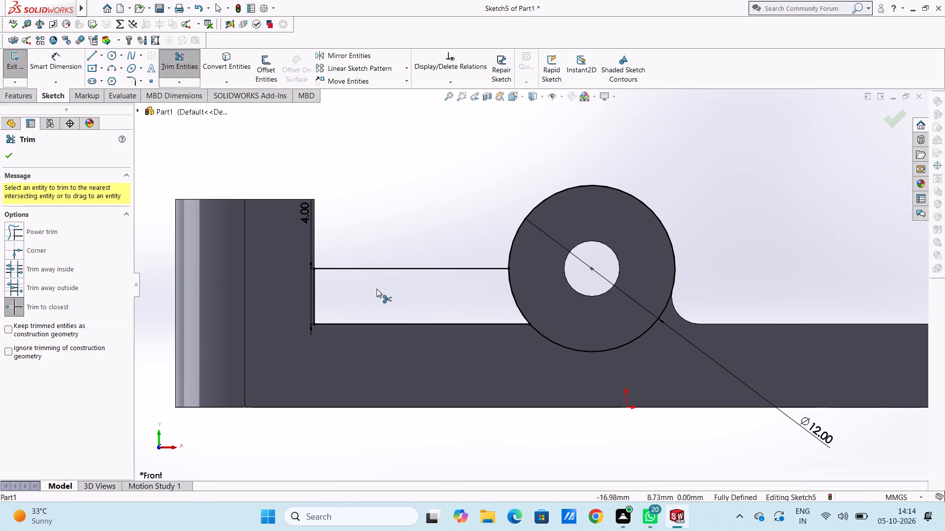
pyautogui.scroll(-2, 371, 290)
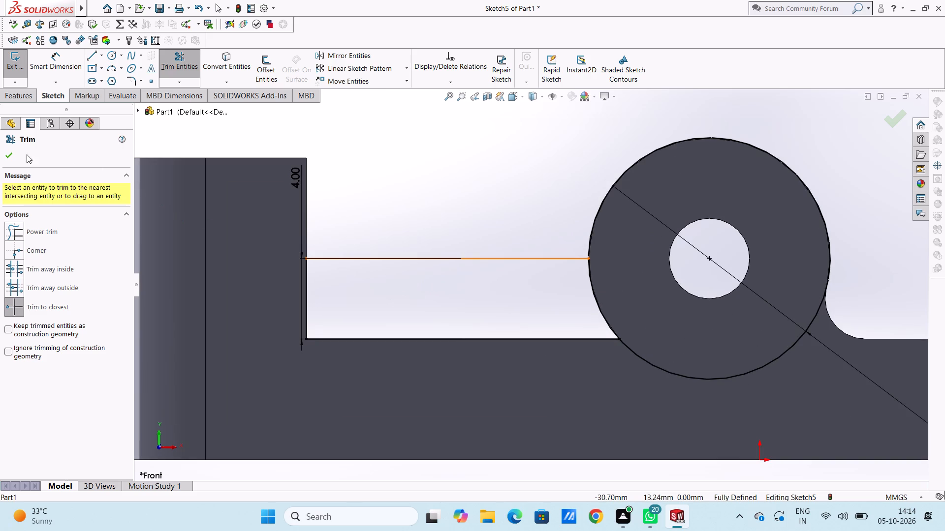
pyautogui.click(16, 153)
pyautogui.click(370, 190)
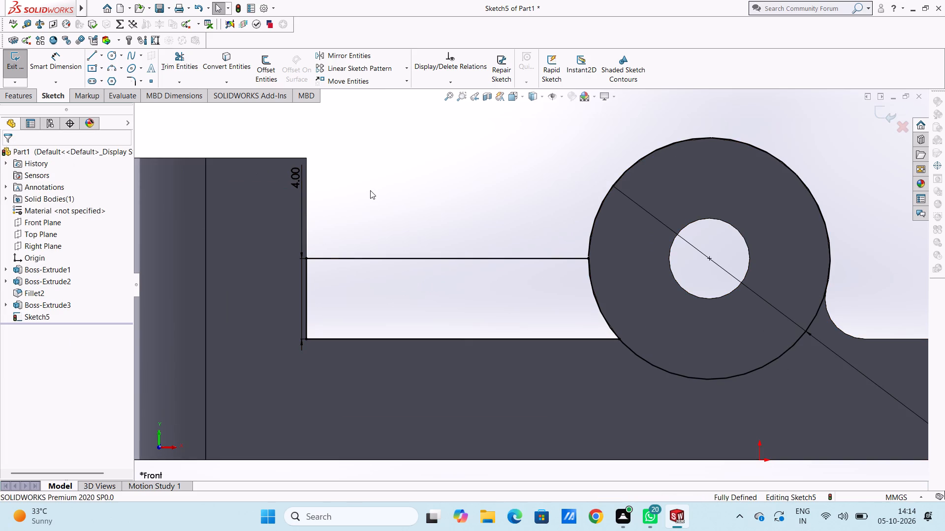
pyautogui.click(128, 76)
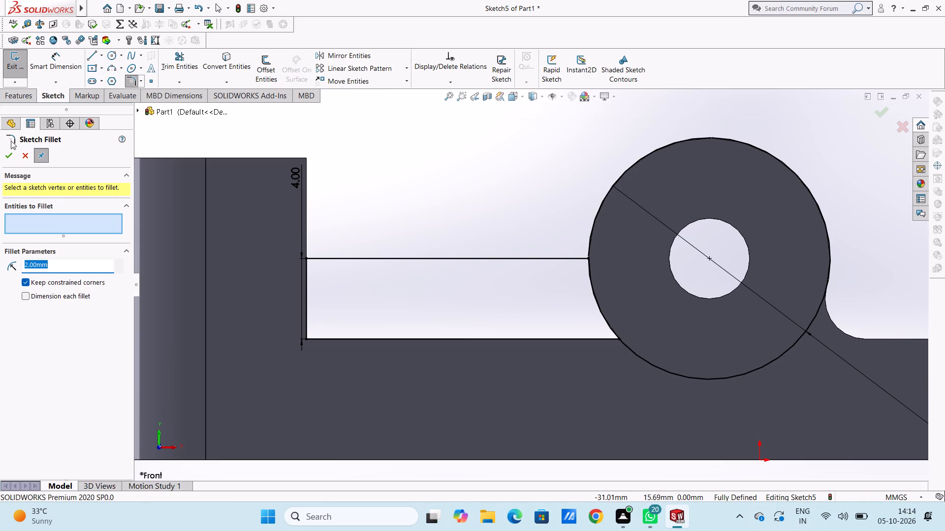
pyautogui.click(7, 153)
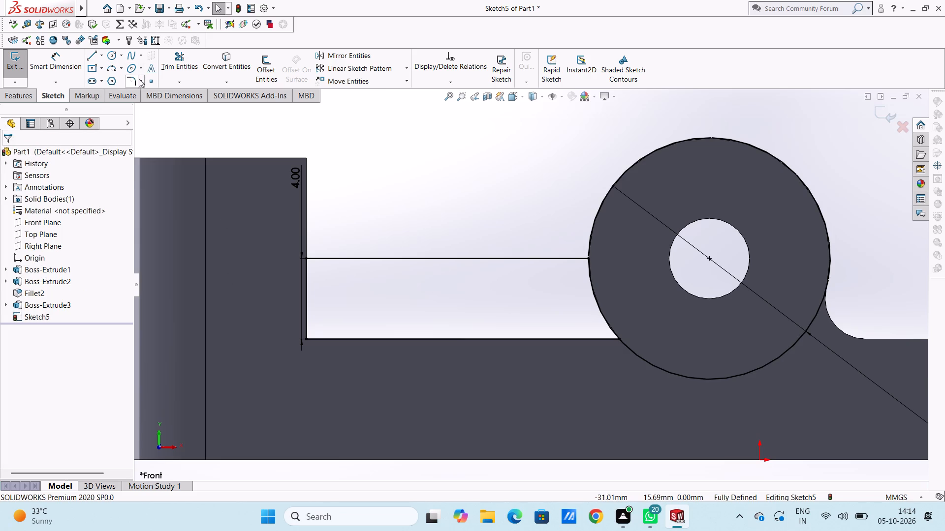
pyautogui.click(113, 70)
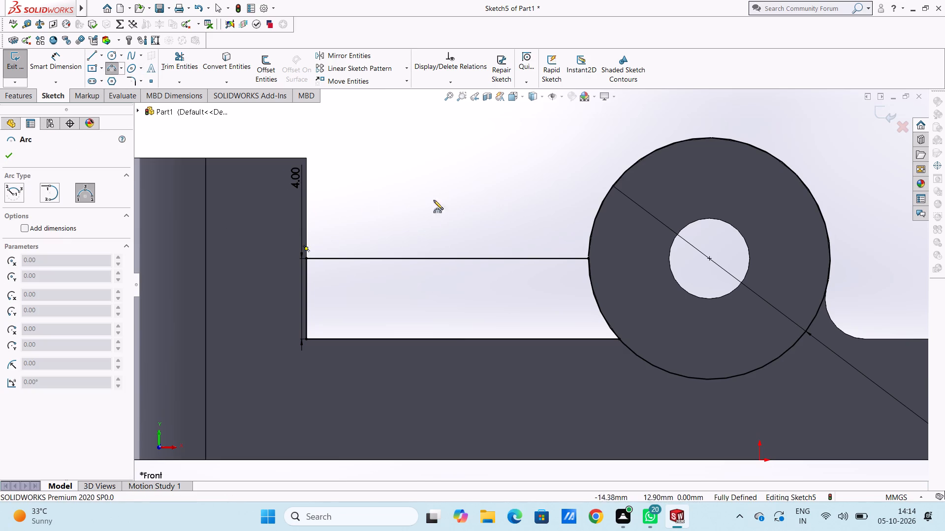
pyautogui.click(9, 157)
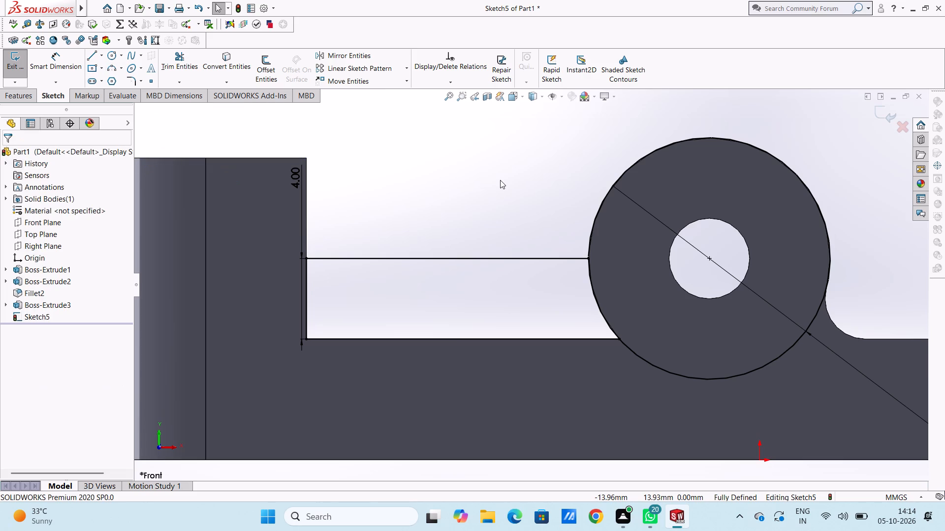
# Trim the circle's outer arc, keeping only the arc that closes the profile against the tube.
pyautogui.scroll(2, 500, 180)
pyautogui.click(186, 64)
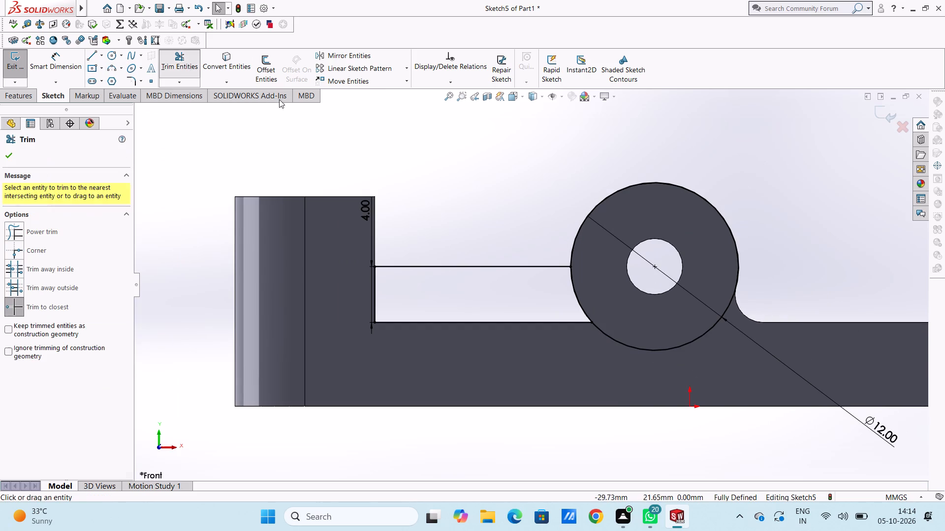
pyautogui.click(667, 182)
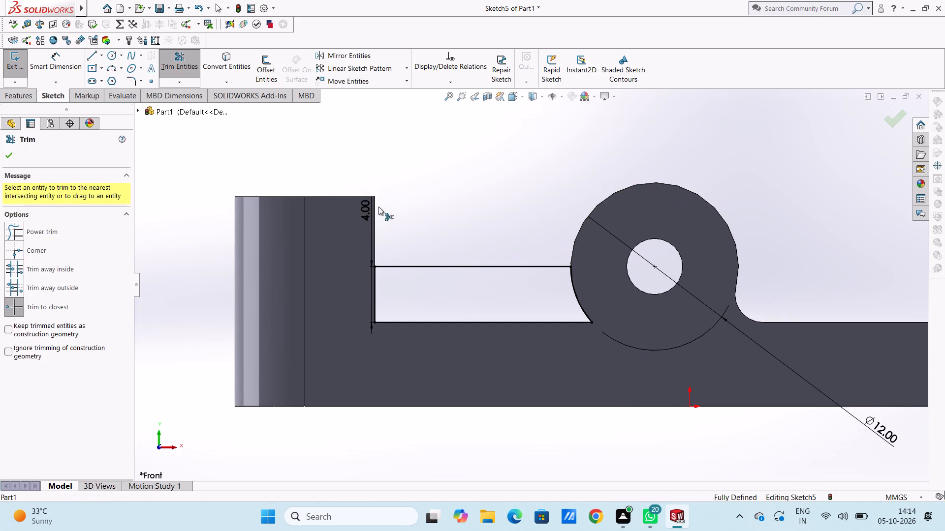
pyautogui.click(12, 154)
# Extrude the closed profile as a boss with a blind depth of 50 mm, reversed to run along the plate between strip and tube.
pyautogui.click(32, 91)
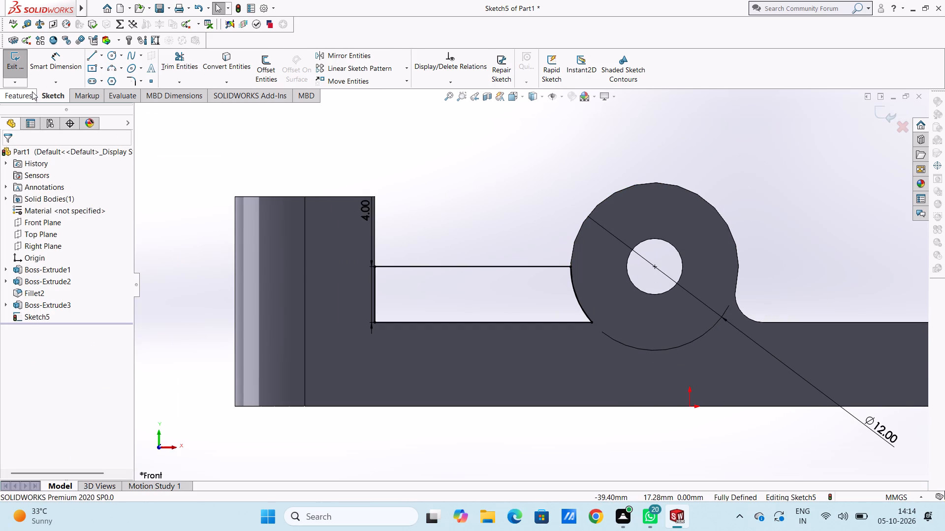
pyautogui.click(14, 60)
pyautogui.scroll(2, 507, 169)
pyautogui.moveTo(515, 175); pyautogui.dragTo(490, 200, button='middle')
pyautogui.scroll(1, 490, 200)
pyautogui.doubleClick(64, 265)
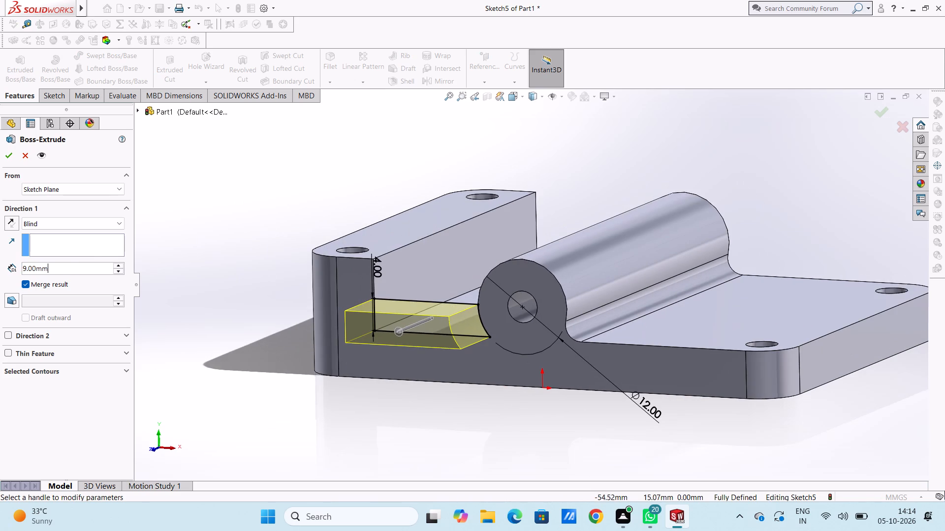
pyautogui.write('50')
pyautogui.press('Return')
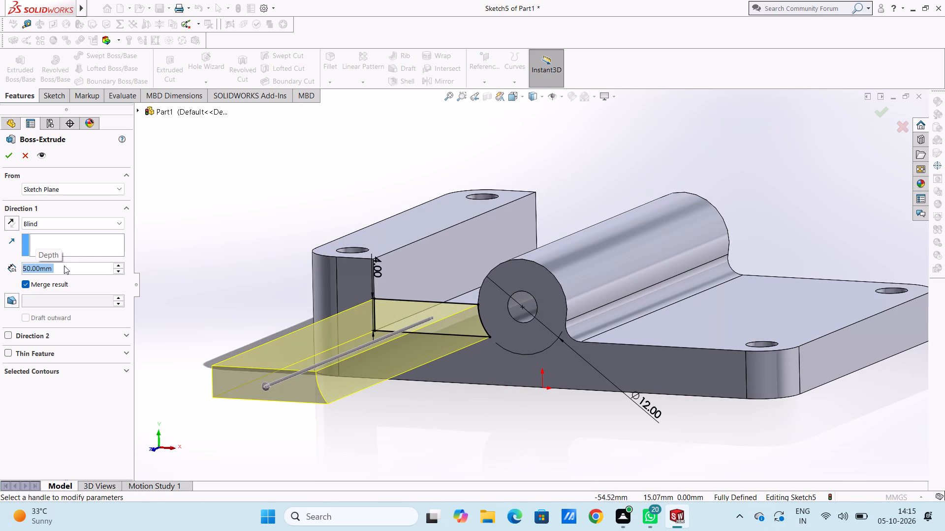
pyautogui.click(10, 219)
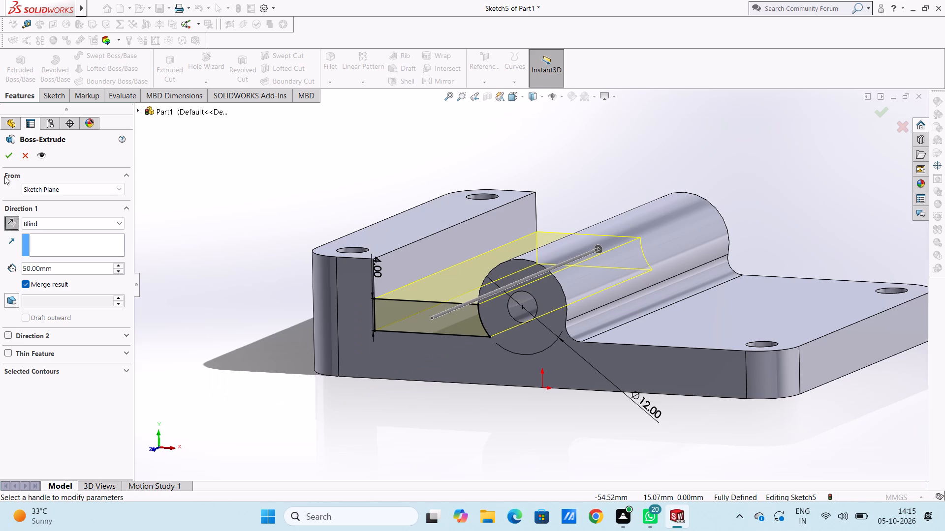
pyautogui.click(8, 156)
pyautogui.click(238, 212)
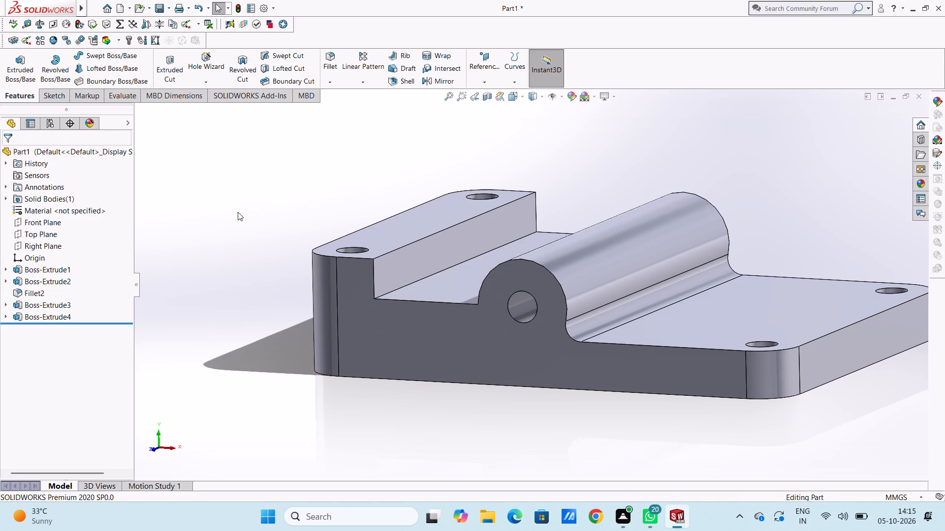
# Examine the part from several angles, especially the raised strip, the new step and its junction with the tube.
pyautogui.scroll(1, 238, 212)
pyautogui.moveTo(246, 218); pyautogui.dragTo(268, 232, button='middle')
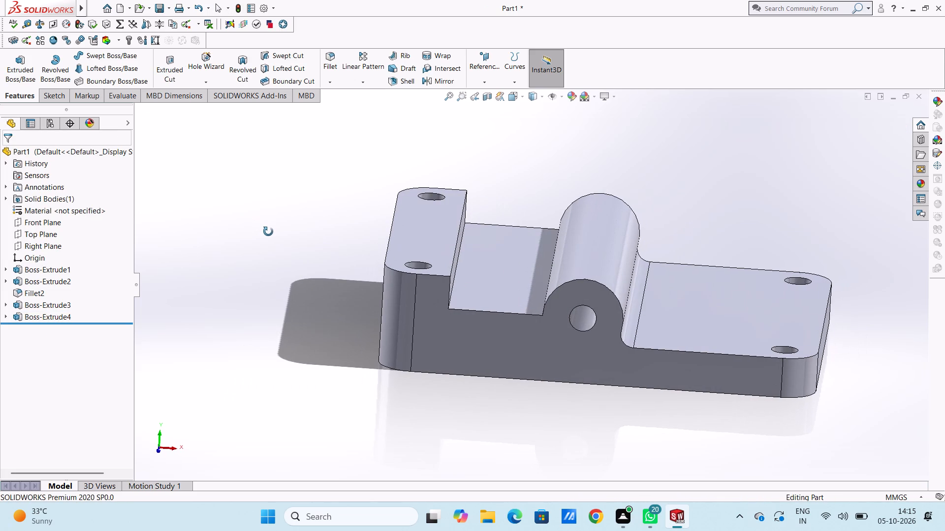
pyautogui.moveTo(268, 232); pyautogui.dragTo(231, 219, button='middle')
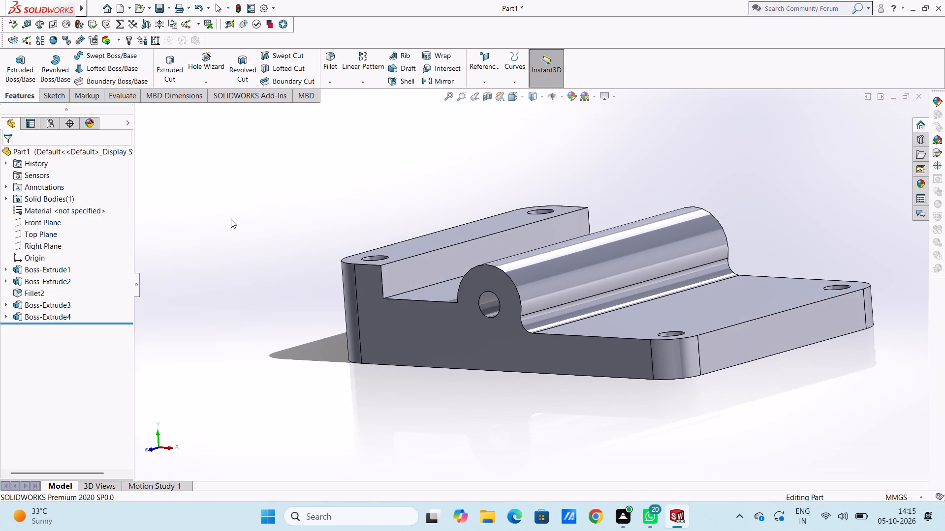
pyautogui.scroll(-3, 452, 218)
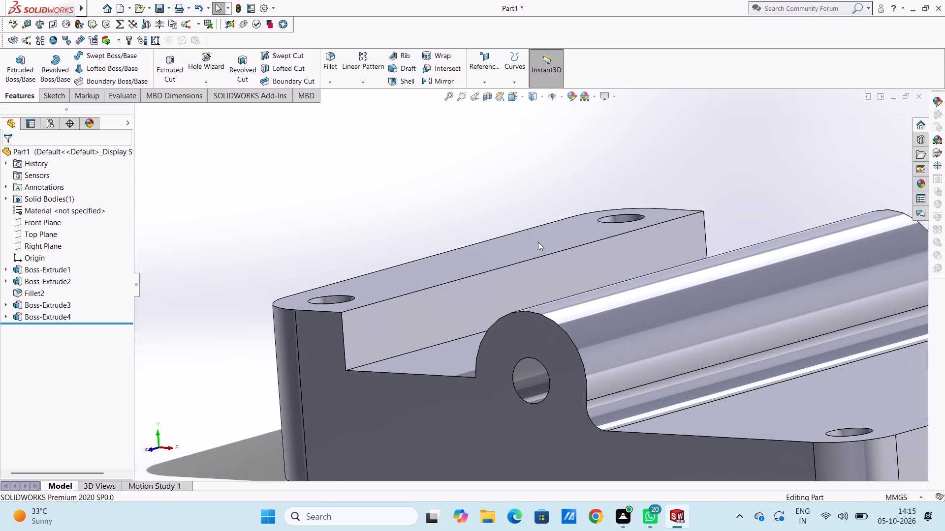
pyautogui.moveTo(538, 242); pyautogui.dragTo(586, 294, button='middle')
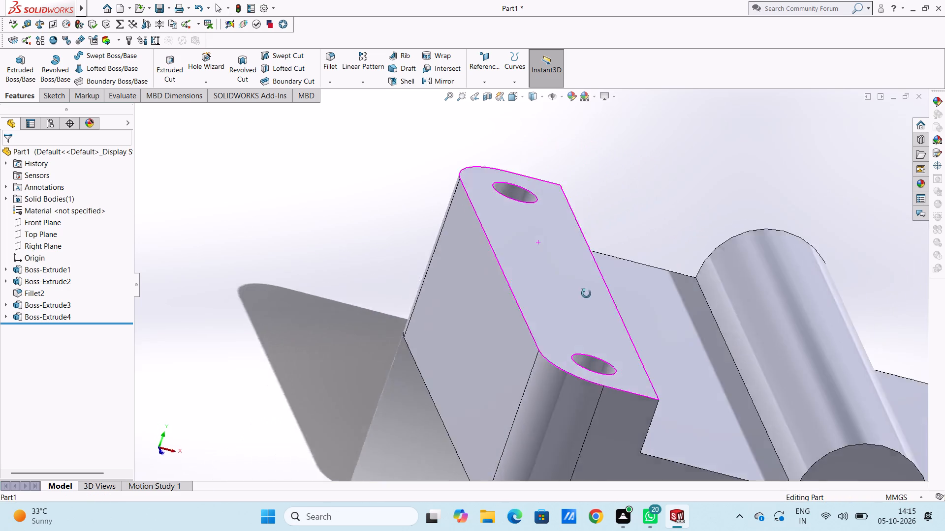
pyautogui.moveTo(586, 294); pyautogui.dragTo(584, 331, button='middle')
pyautogui.scroll(3, 584, 331)
pyautogui.moveTo(598, 343); pyautogui.dragTo(576, 323, button='middle')
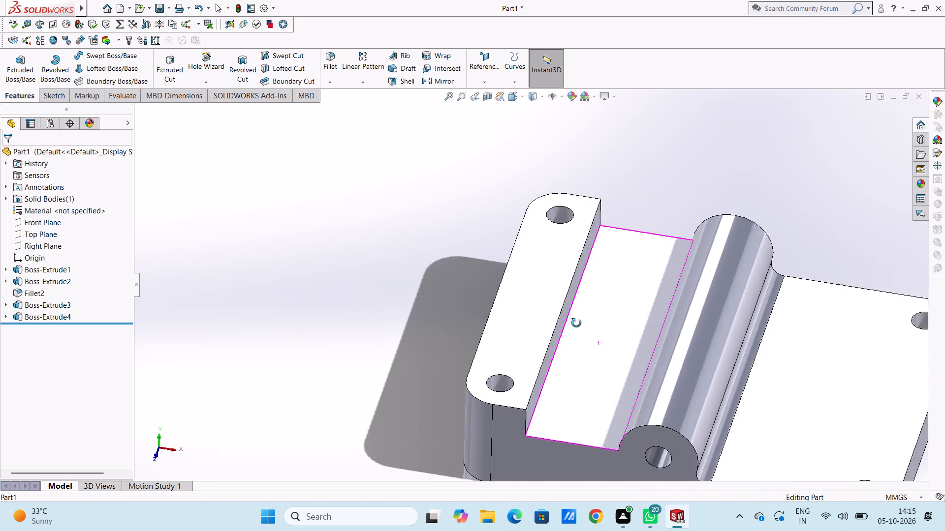
pyautogui.moveTo(576, 323); pyautogui.dragTo(548, 288, button='middle')
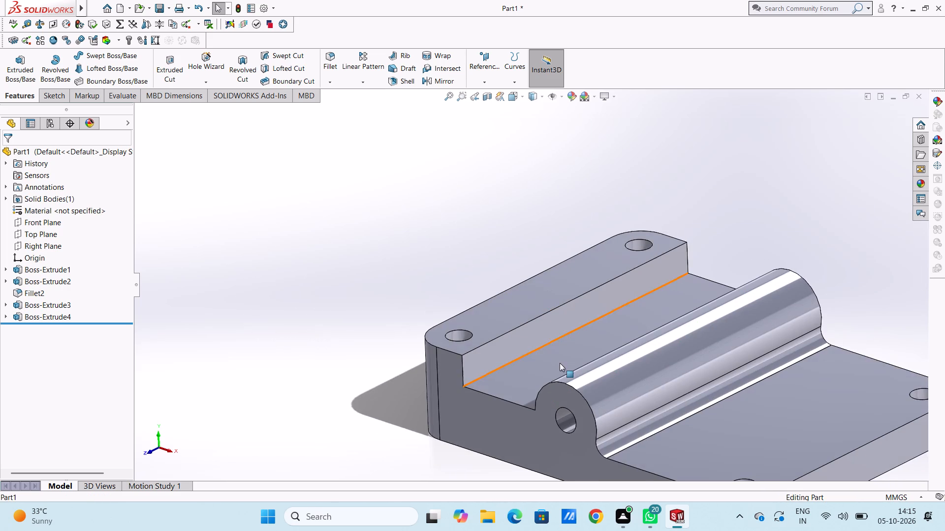
# Fillet the two inner edges where the step meets the raised strip and the tube with a 2 mm radius.
pyautogui.scroll(-3, 560, 364)
pyautogui.click(336, 61)
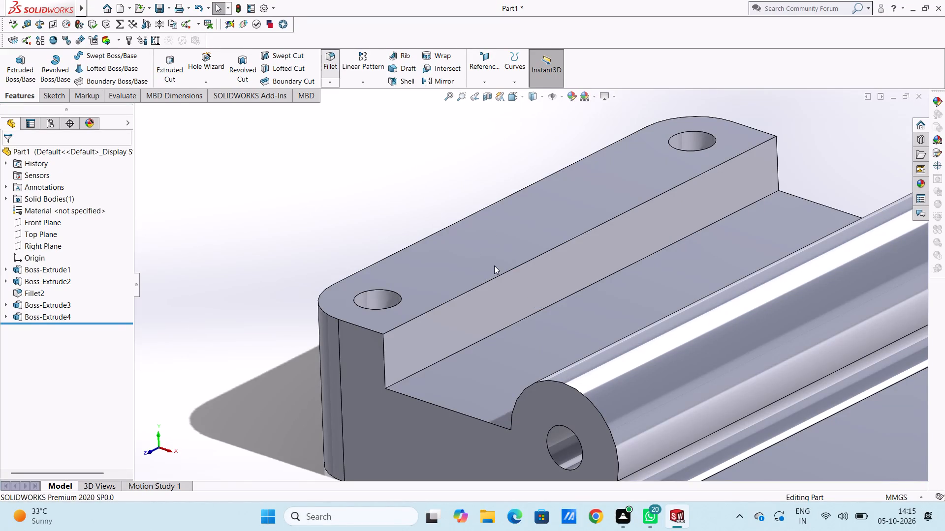
pyautogui.click(488, 337)
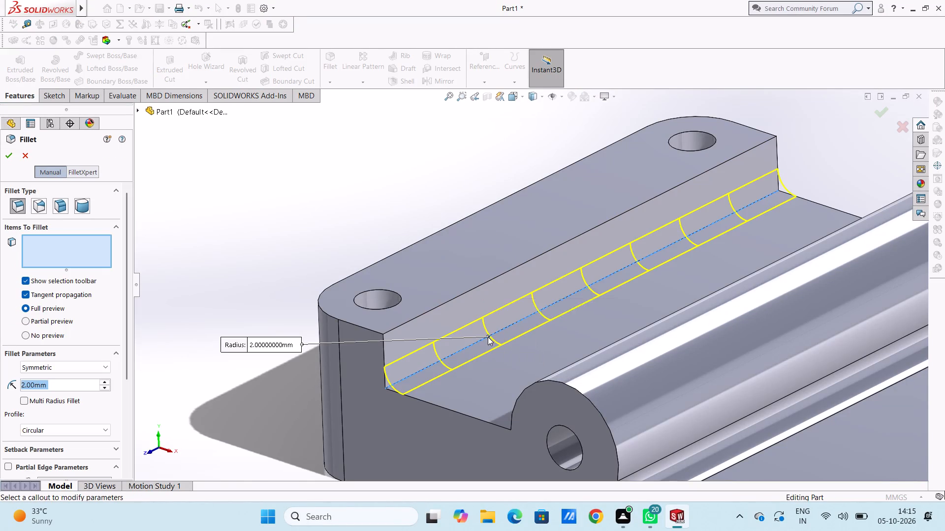
pyautogui.scroll(5, 564, 314)
pyautogui.moveTo(543, 342); pyautogui.dragTo(606, 378, button='middle')
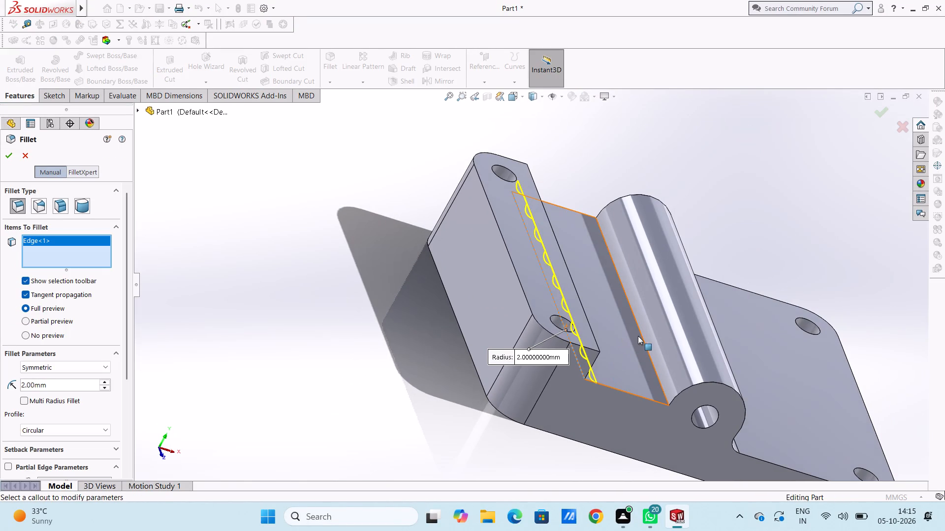
pyautogui.click(641, 336)
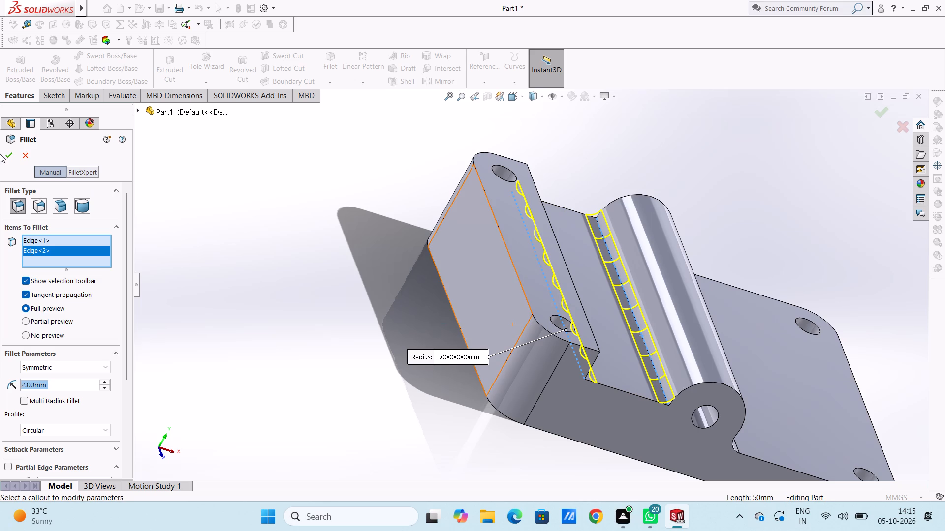
pyautogui.click(6, 157)
# Examine the filleted part from several angles, finishing in an isometric view.
pyautogui.scroll(4, 327, 272)
pyautogui.moveTo(336, 281); pyautogui.dragTo(293, 214, button='middle')
pyautogui.scroll(1, 328, 271)
pyautogui.moveTo(328, 271); pyautogui.dragTo(347, 252, button='middle')
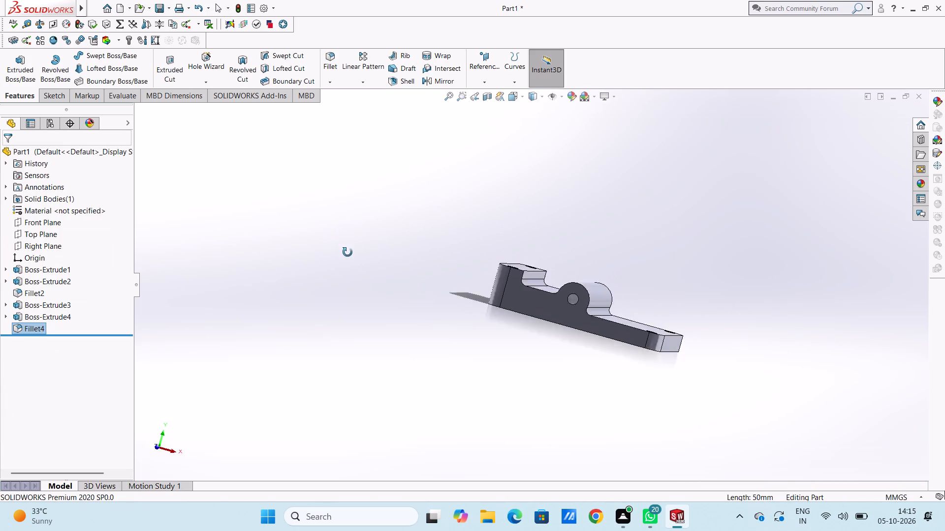
pyautogui.moveTo(347, 252); pyautogui.dragTo(337, 241, button='middle')
pyautogui.scroll(-1, 356, 236)
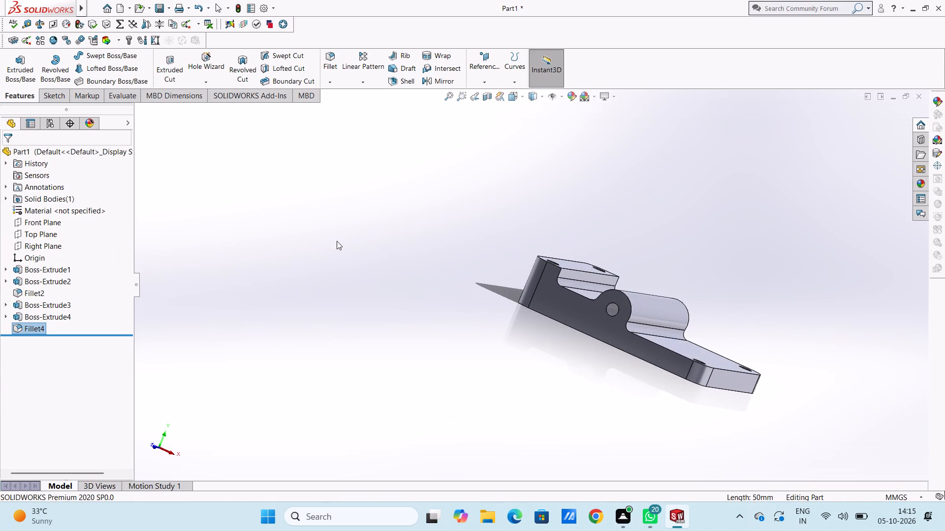
pyautogui.hotkey('ctrl', '7')
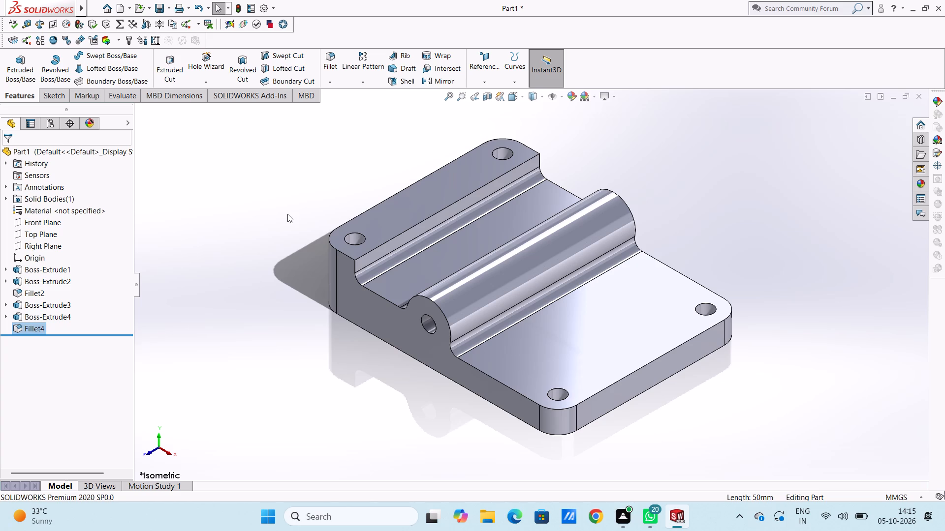
# Create a reference plane parallel to the Front Plane with a 0 mm offset.
pyautogui.hotkey('ctrl', '5')
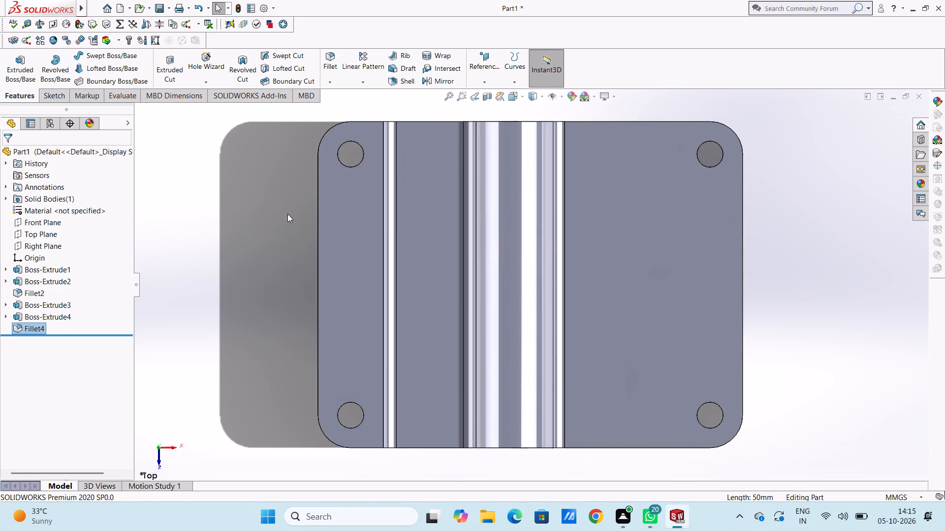
pyautogui.click(487, 57)
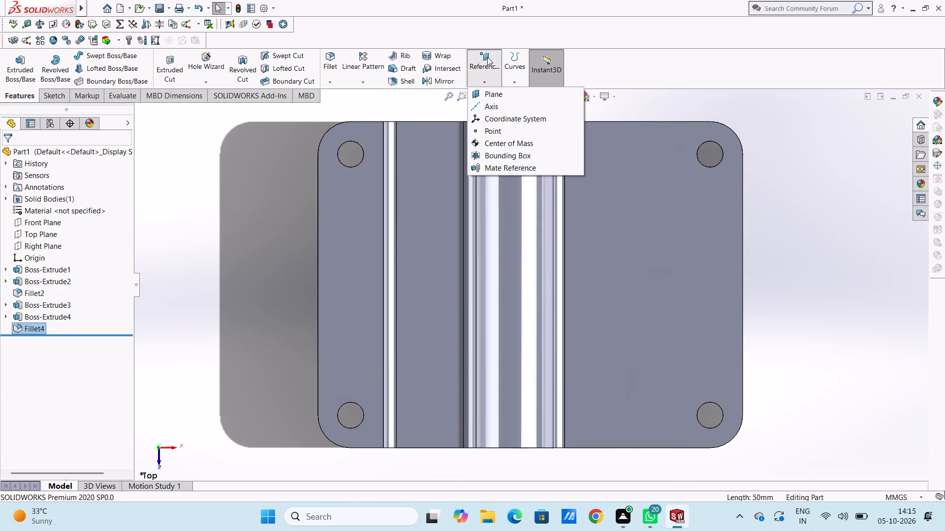
pyautogui.click(491, 94)
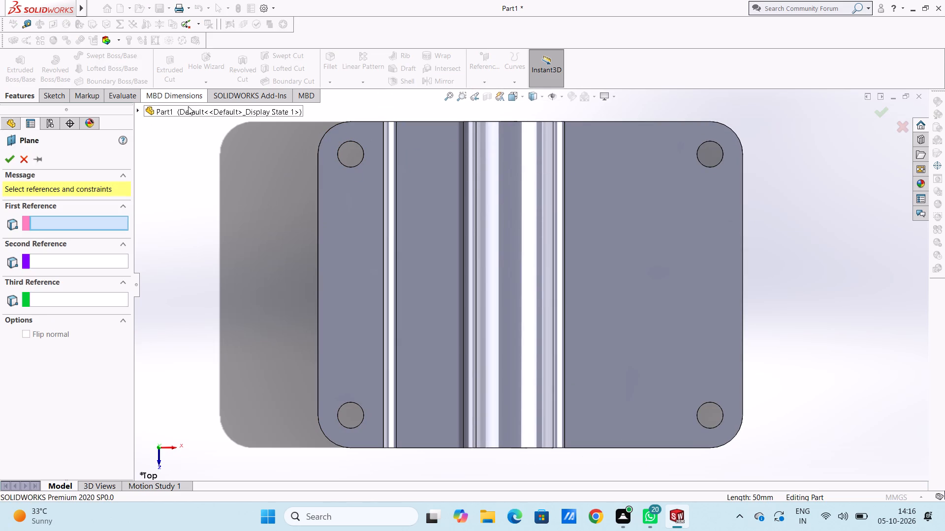
pyautogui.click(188, 111)
pyautogui.click(180, 180)
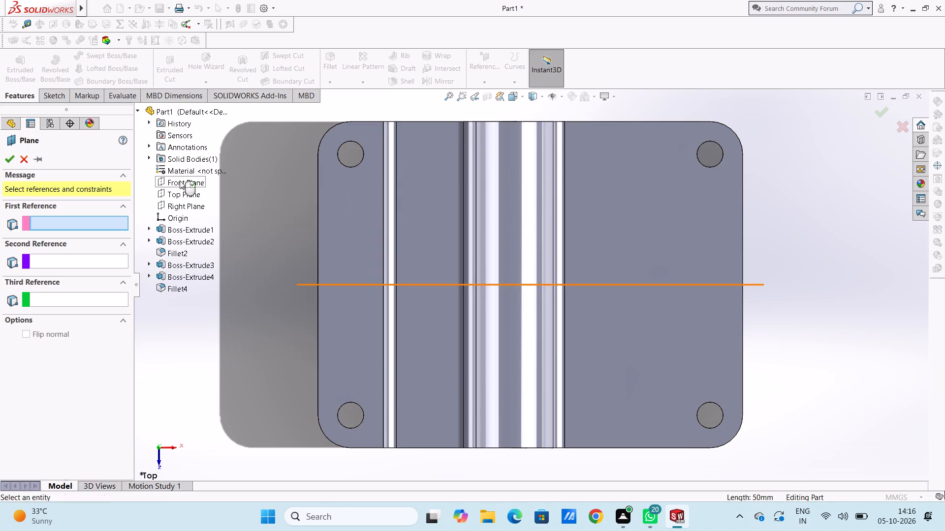
pyautogui.doubleClick(66, 314)
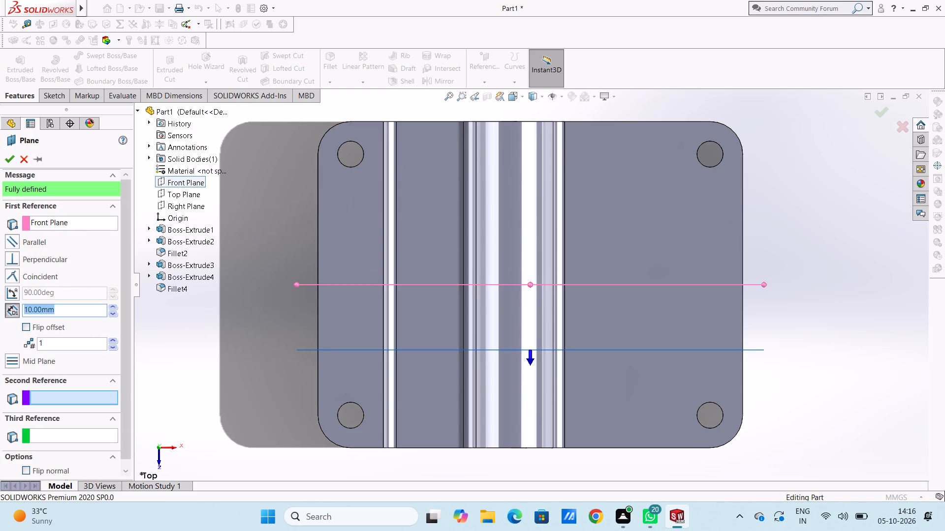
pyautogui.press('0')
pyautogui.press('Return')
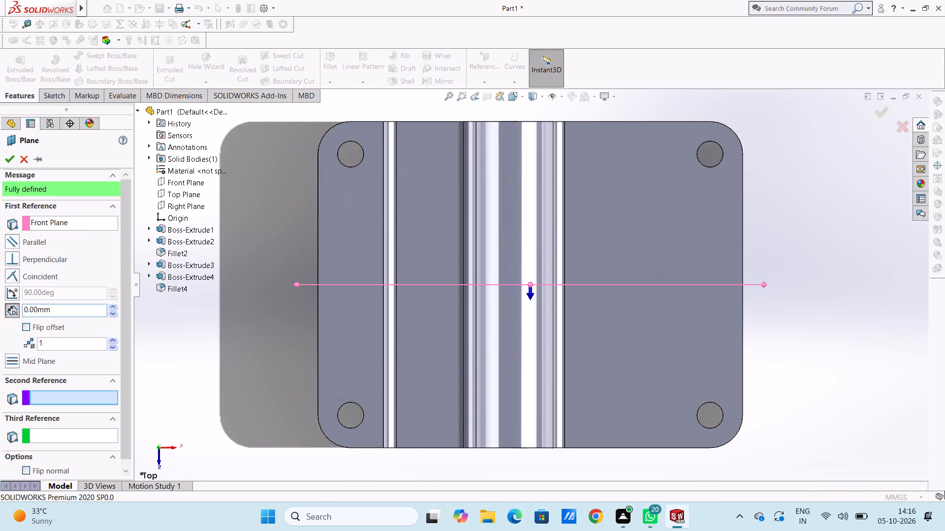
pyautogui.click(11, 158)
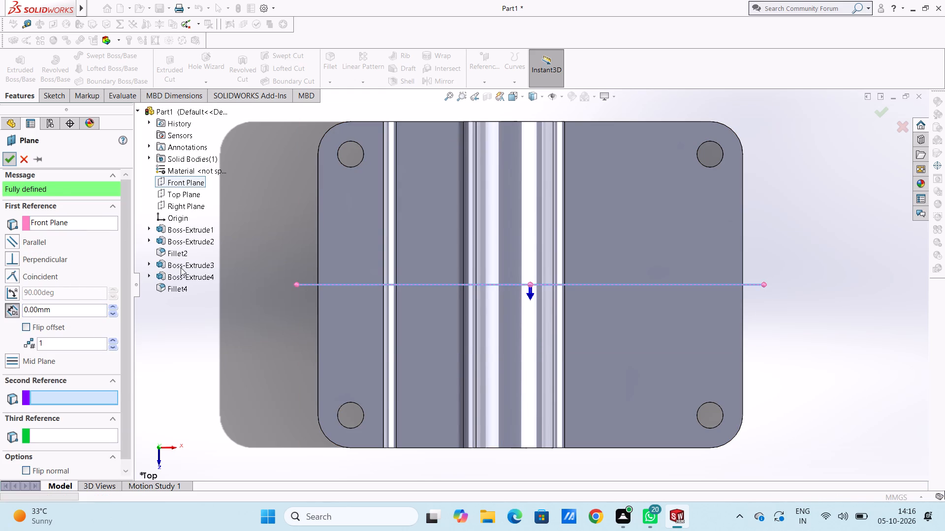
pyautogui.click(194, 285)
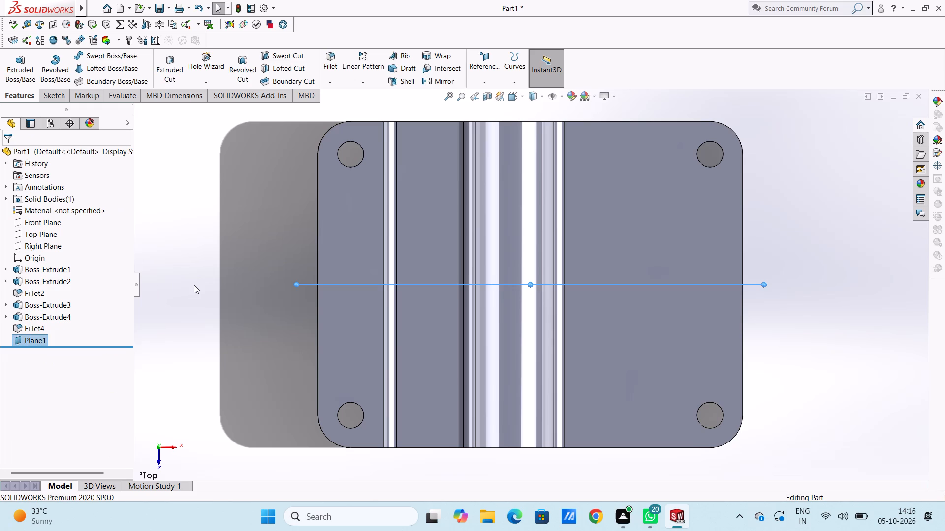
# Start a sketch on the new plane and draw two concentric circles above the raised strip, about 5.6 mm and 2.8 mm in diameter.
pyautogui.hotkey('ctrl', '1')
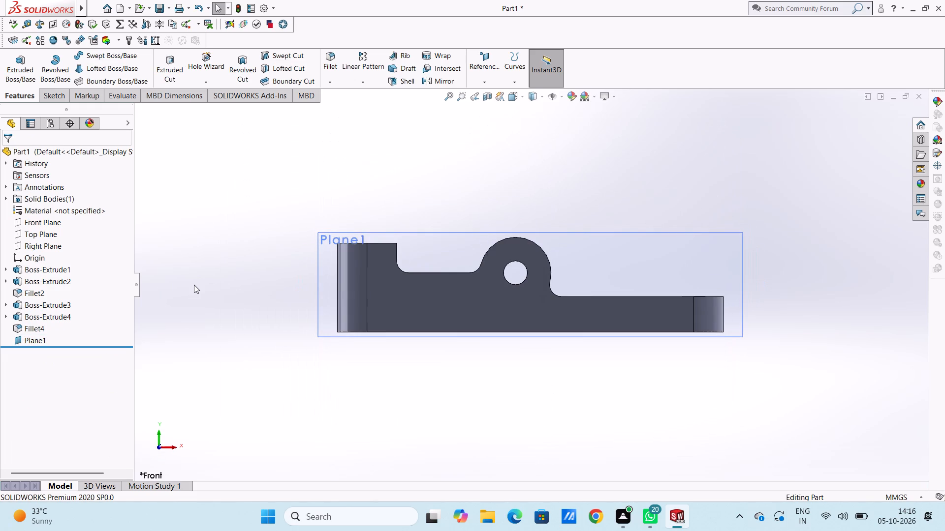
pyautogui.click(323, 304)
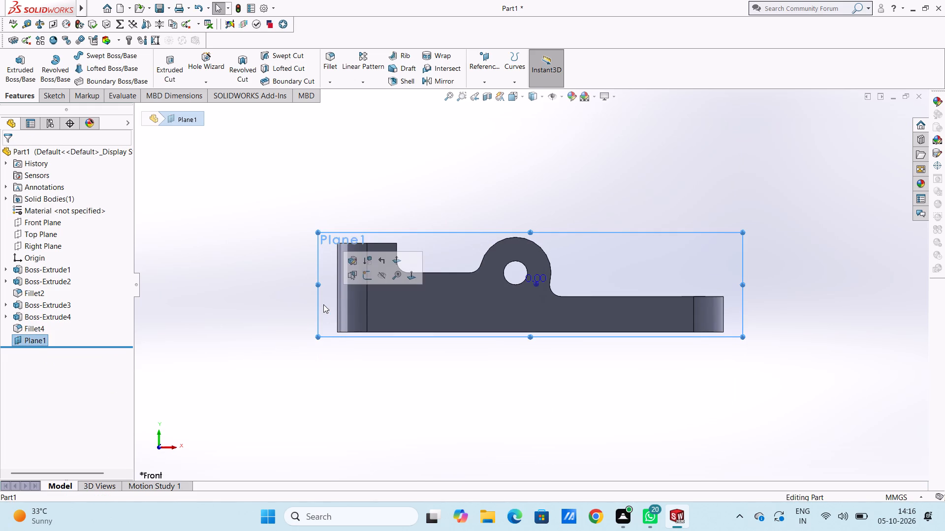
pyautogui.click(366, 278)
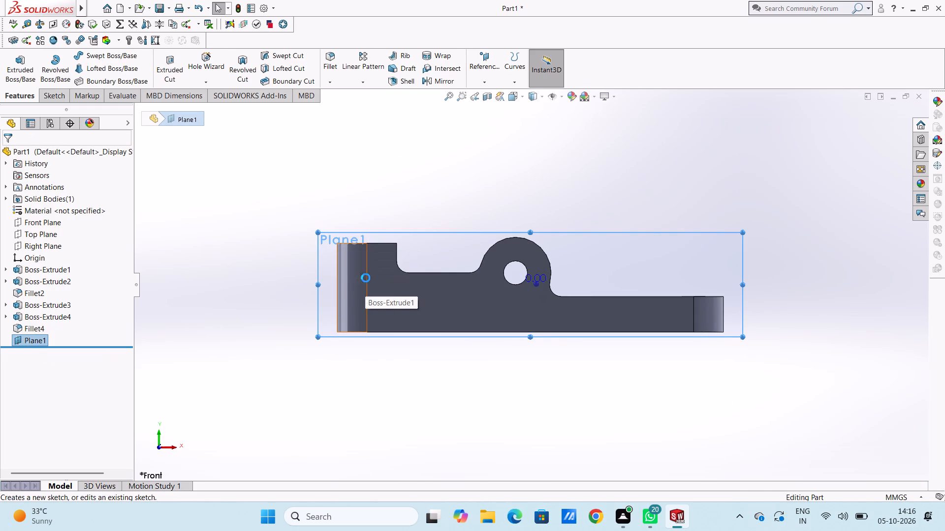
pyautogui.click(274, 254)
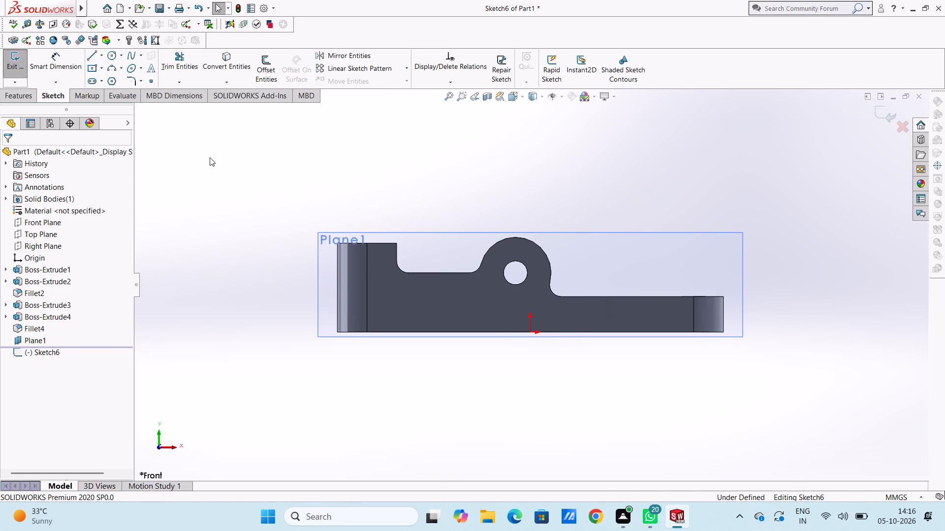
pyautogui.click(112, 55)
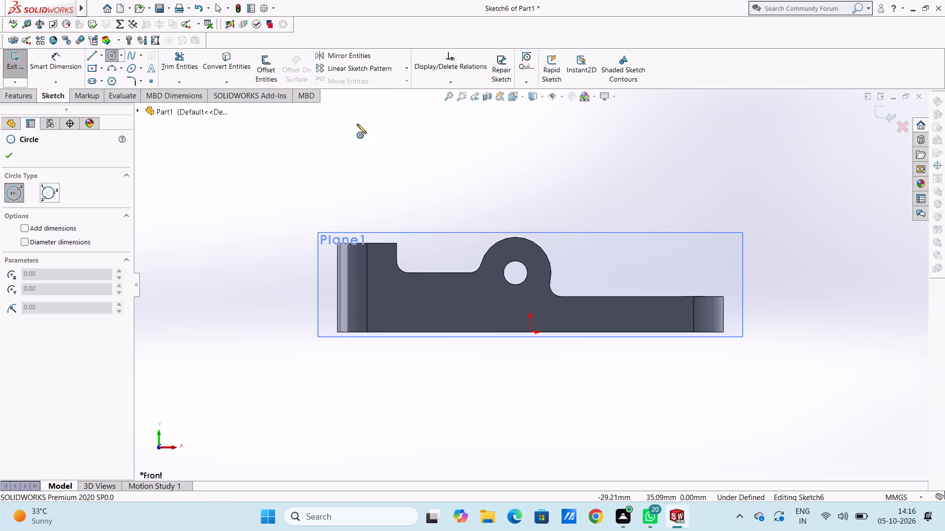
pyautogui.click(357, 124)
pyautogui.click(364, 139)
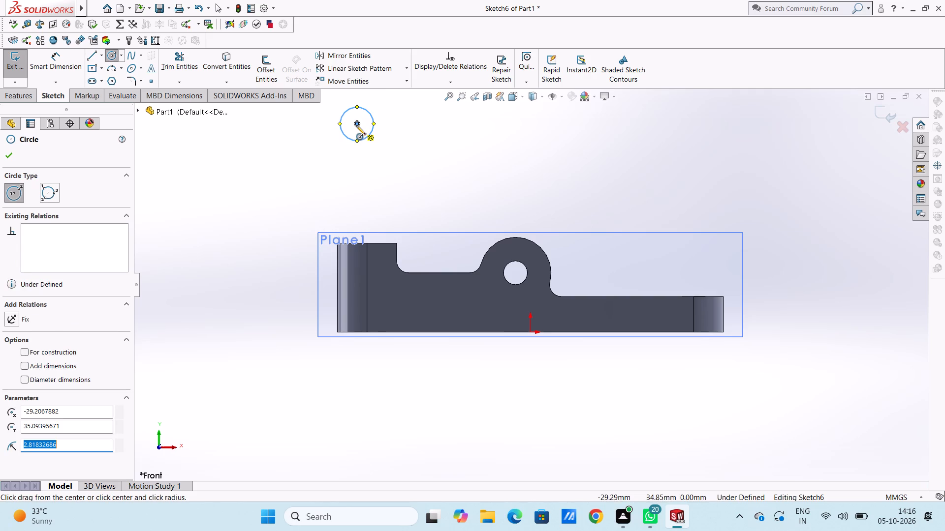
pyautogui.click(356, 125)
pyautogui.click(358, 132)
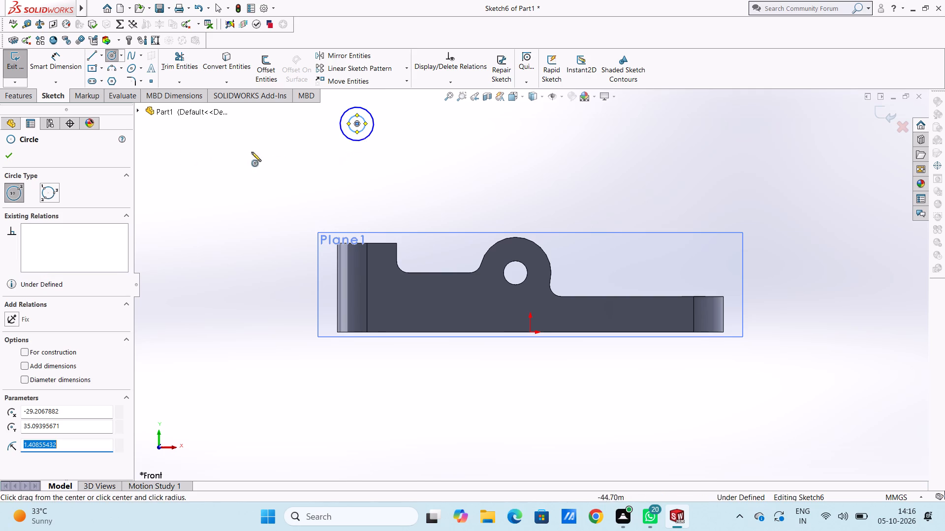
pyautogui.click(8, 155)
# Dimension the outer circle's diameter as 6 mm and the inner circle's diameter as 4 mm.
pyautogui.click(63, 58)
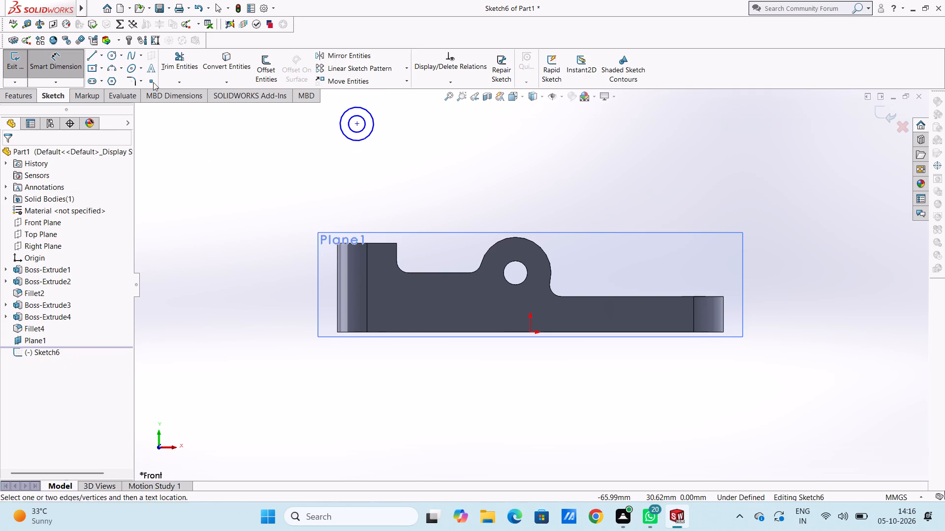
pyautogui.click(341, 134)
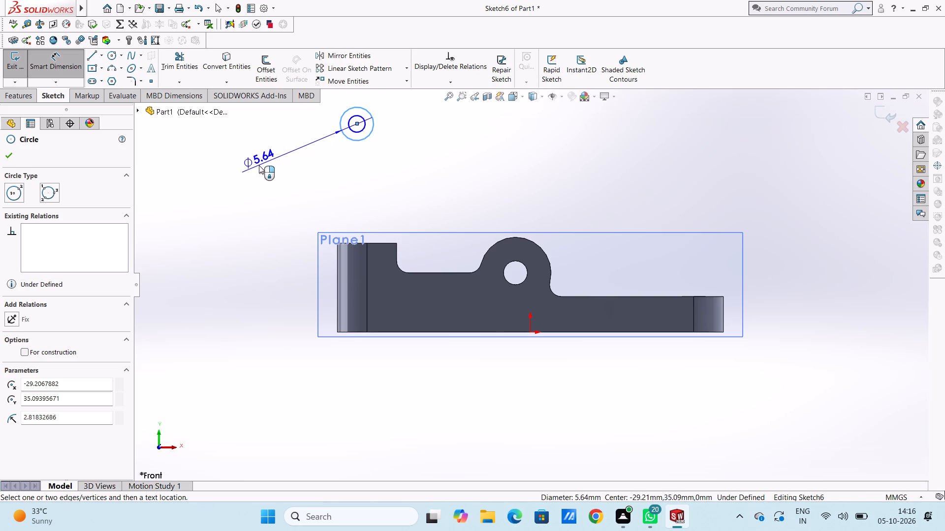
pyautogui.click(248, 168)
pyautogui.press('6')
pyautogui.press('Return')
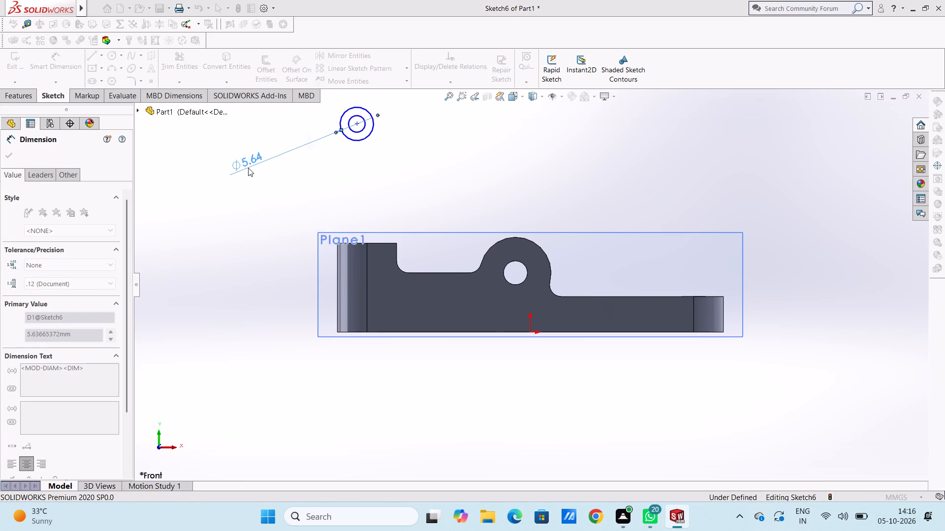
pyautogui.click(263, 211)
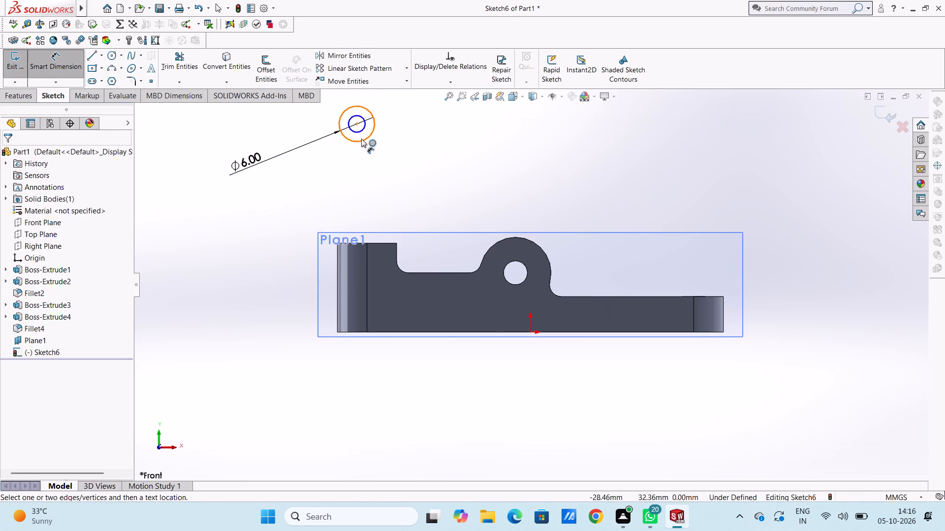
pyautogui.click(359, 134)
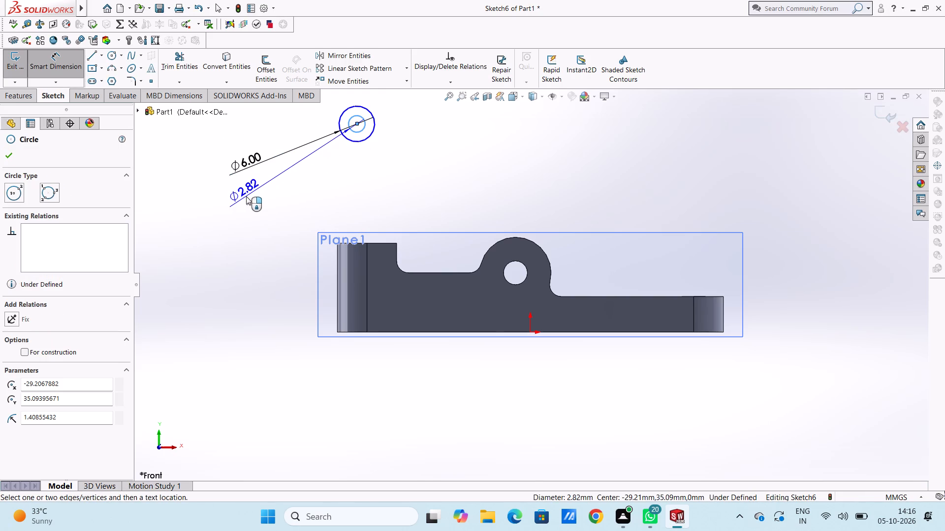
pyautogui.click(246, 196)
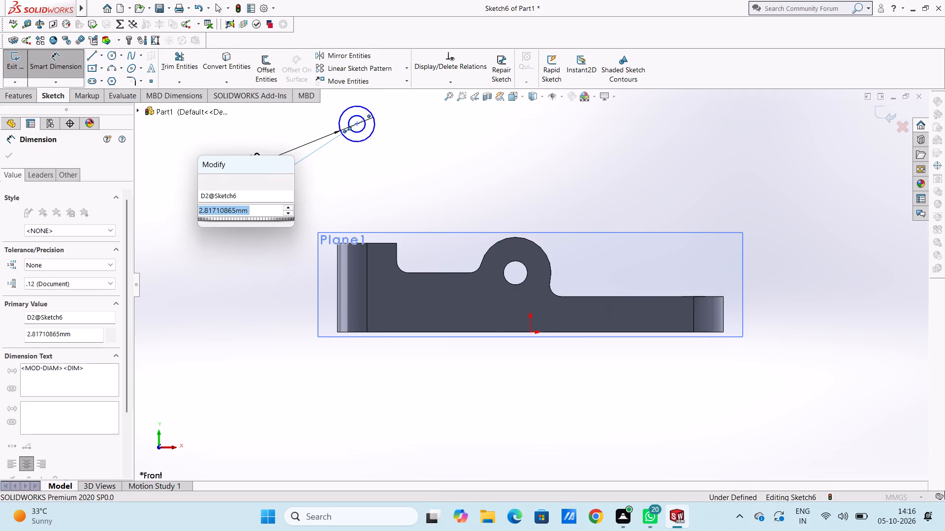
pyautogui.press('4')
pyautogui.press('Return')
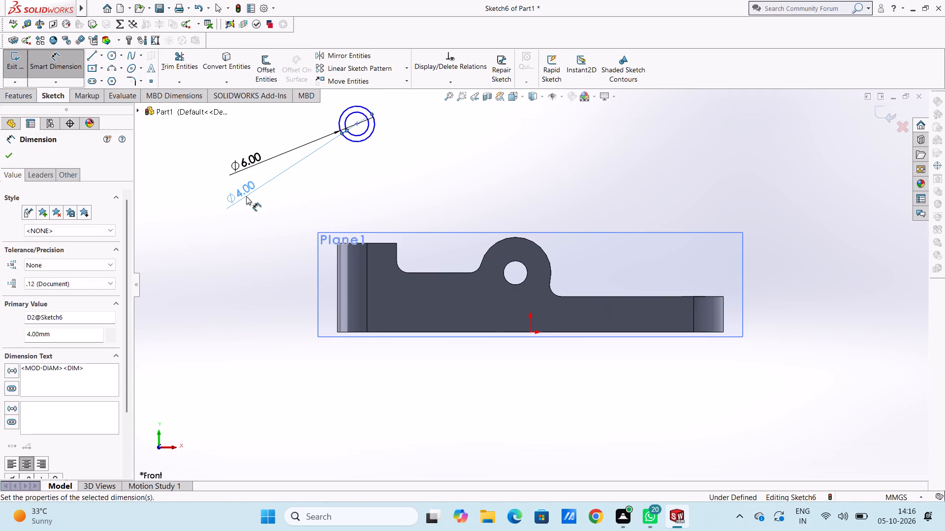
pyautogui.click(245, 214)
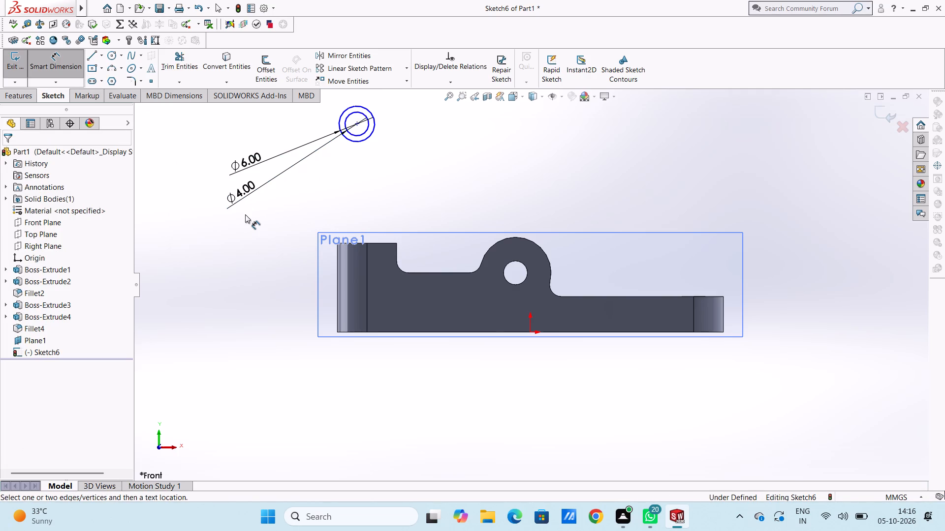
# Set the outer circle's diameter to 12 mm.
pyautogui.doubleClick(246, 164)
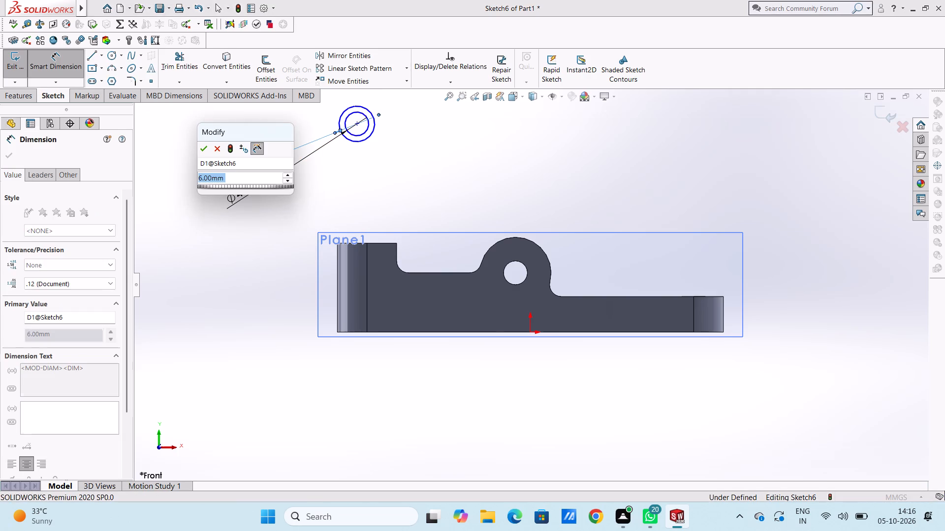
pyautogui.write('12')
pyautogui.press('Return')
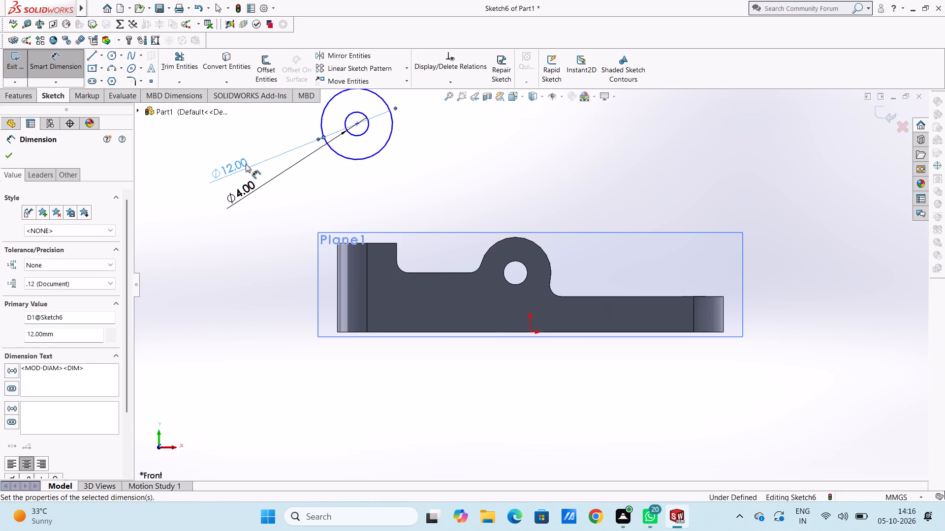
pyautogui.click(240, 247)
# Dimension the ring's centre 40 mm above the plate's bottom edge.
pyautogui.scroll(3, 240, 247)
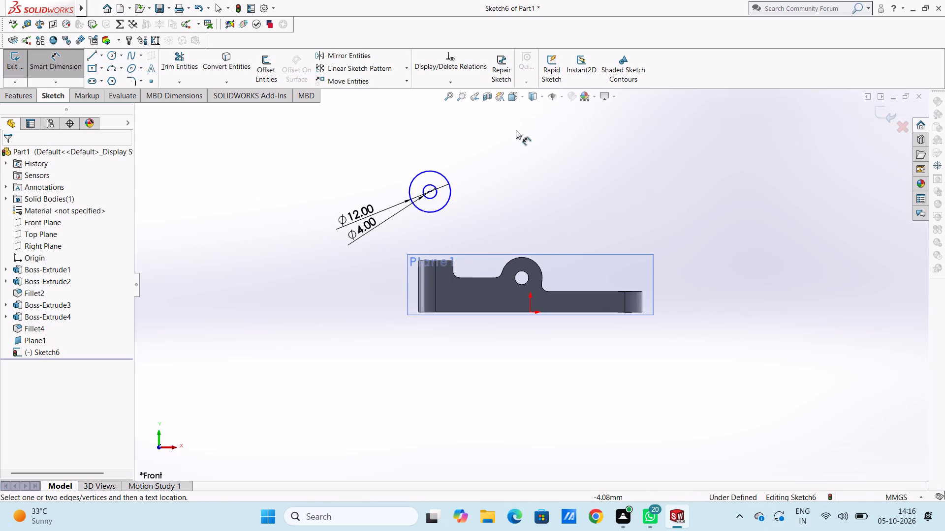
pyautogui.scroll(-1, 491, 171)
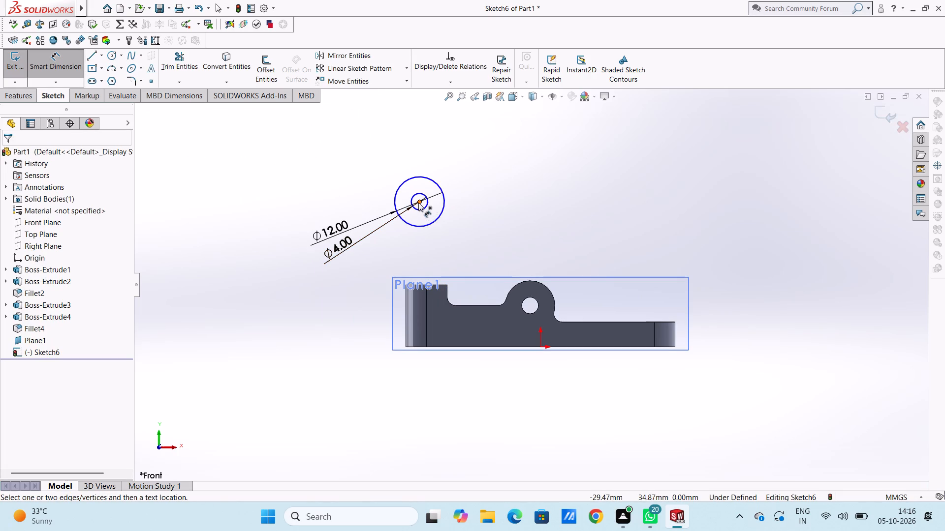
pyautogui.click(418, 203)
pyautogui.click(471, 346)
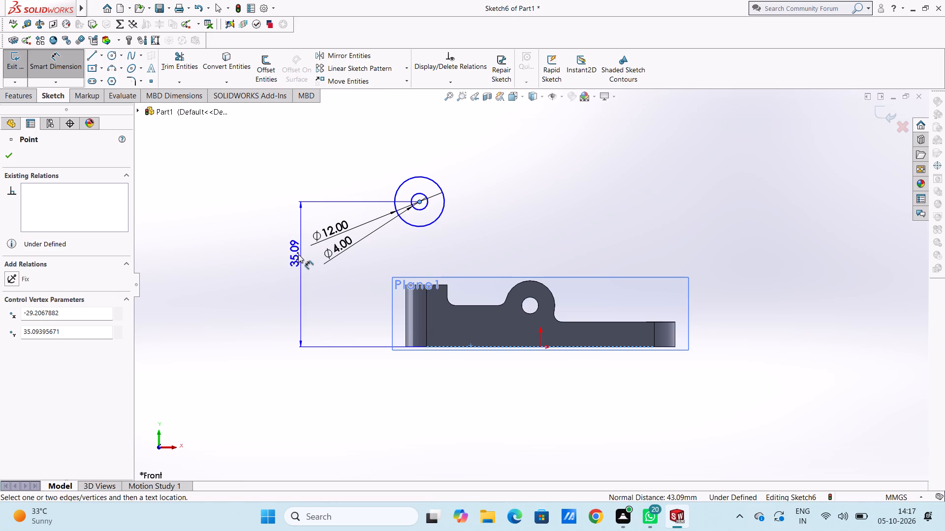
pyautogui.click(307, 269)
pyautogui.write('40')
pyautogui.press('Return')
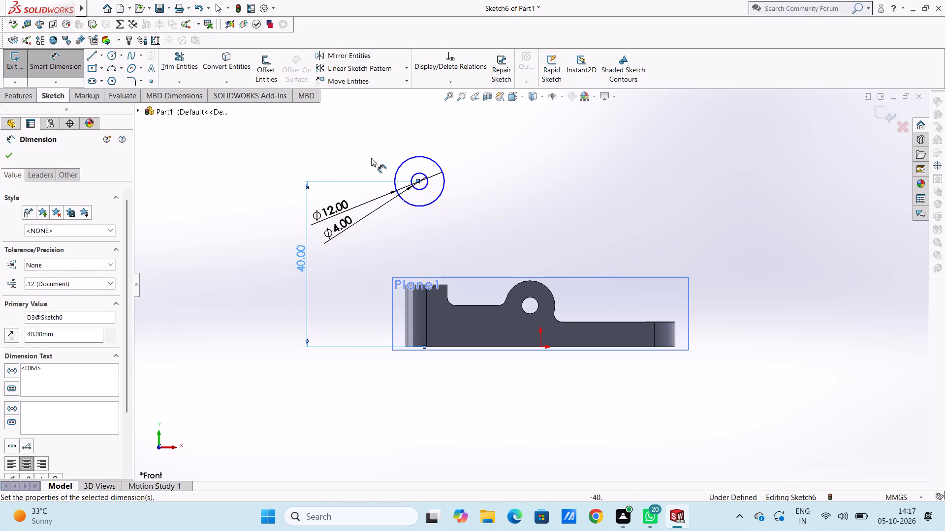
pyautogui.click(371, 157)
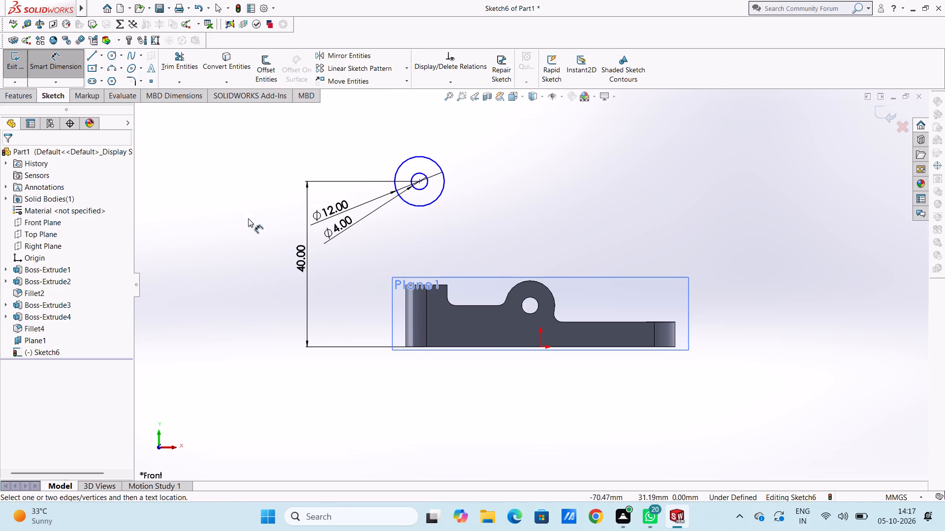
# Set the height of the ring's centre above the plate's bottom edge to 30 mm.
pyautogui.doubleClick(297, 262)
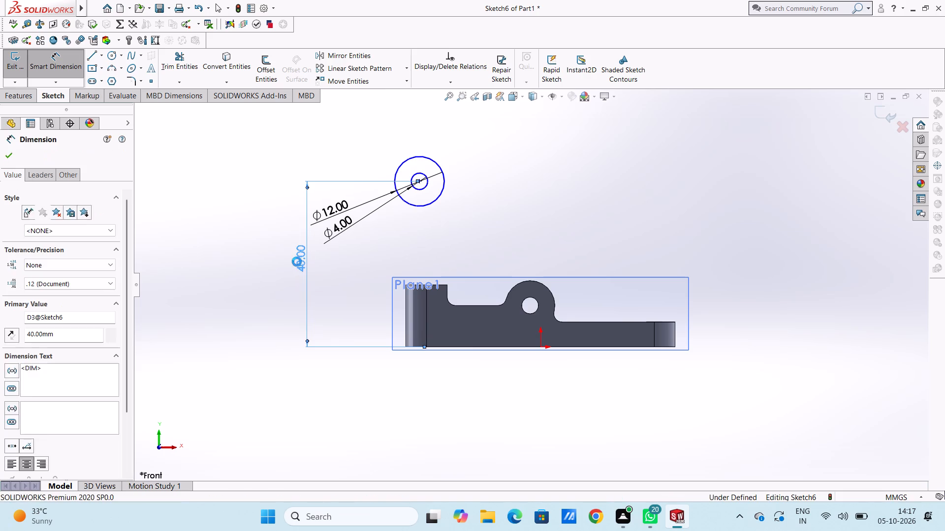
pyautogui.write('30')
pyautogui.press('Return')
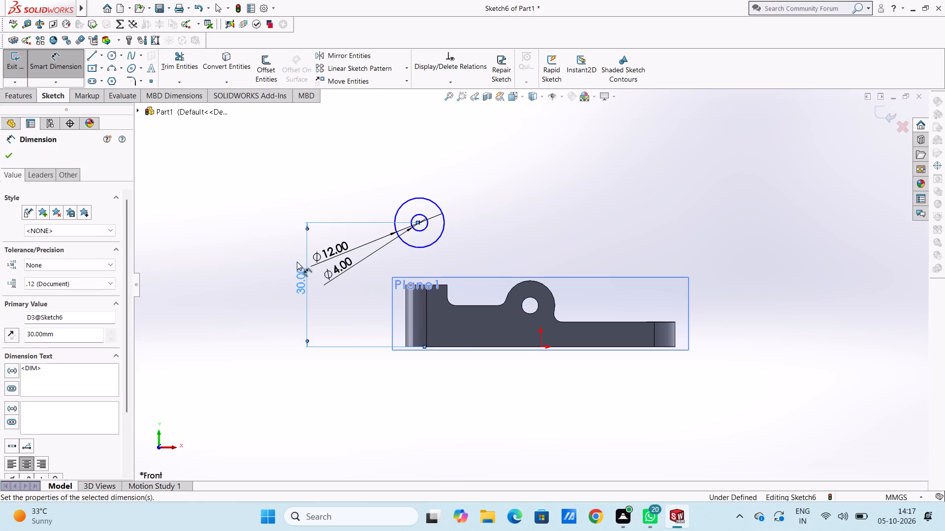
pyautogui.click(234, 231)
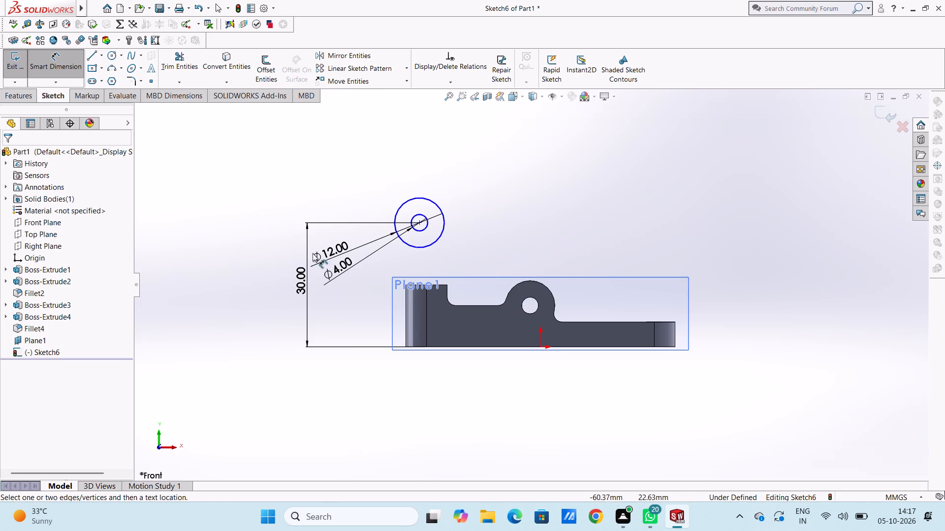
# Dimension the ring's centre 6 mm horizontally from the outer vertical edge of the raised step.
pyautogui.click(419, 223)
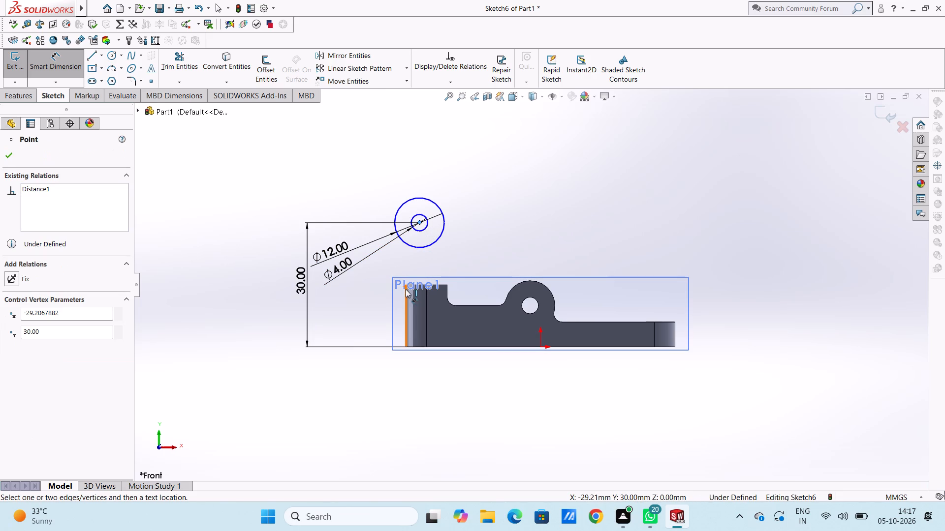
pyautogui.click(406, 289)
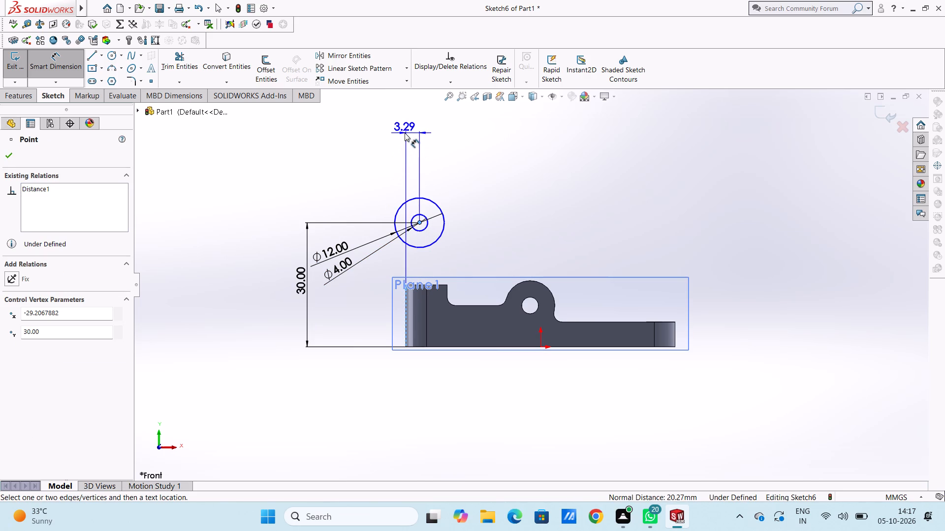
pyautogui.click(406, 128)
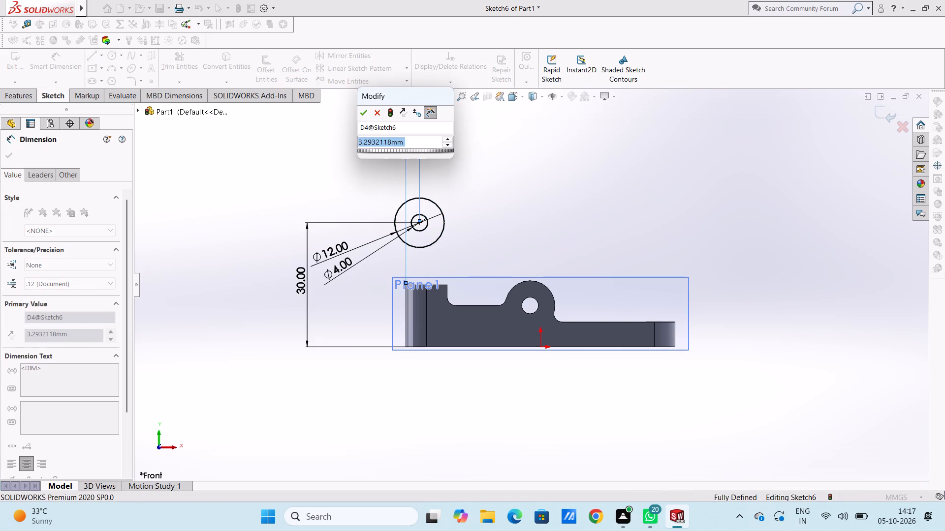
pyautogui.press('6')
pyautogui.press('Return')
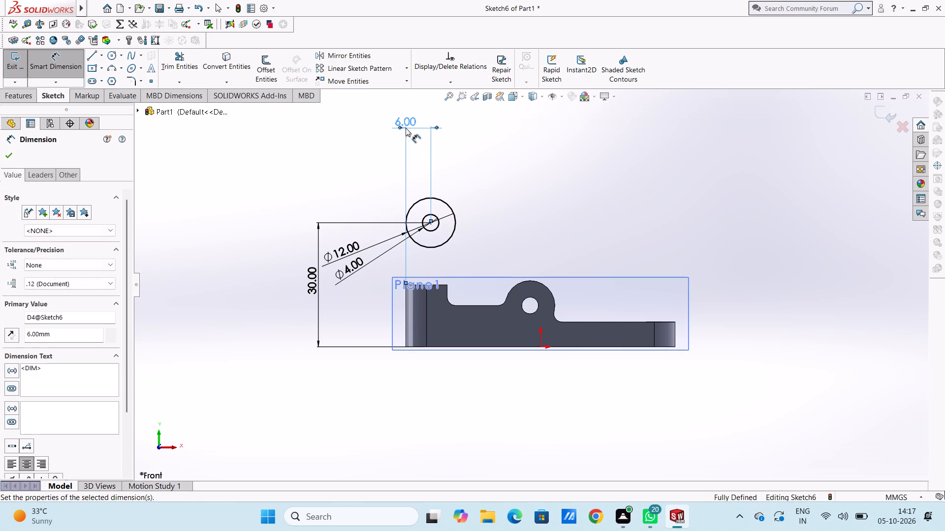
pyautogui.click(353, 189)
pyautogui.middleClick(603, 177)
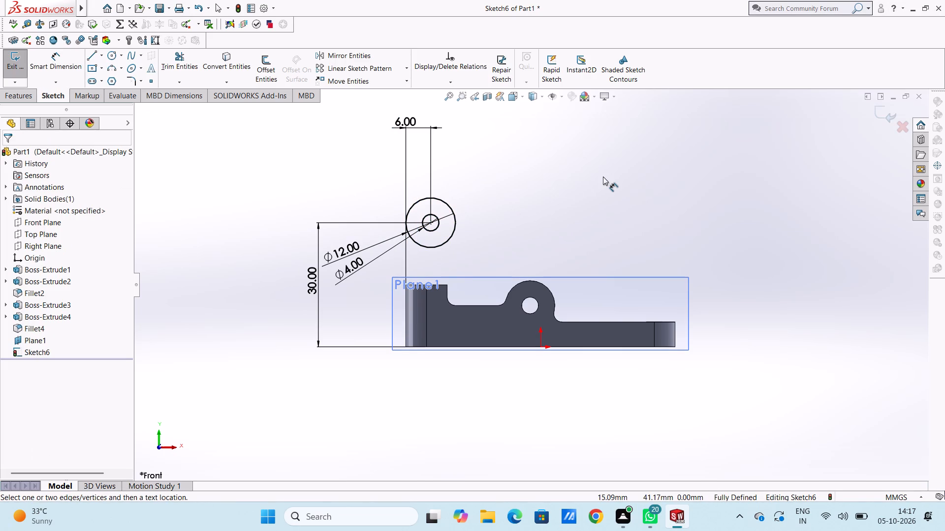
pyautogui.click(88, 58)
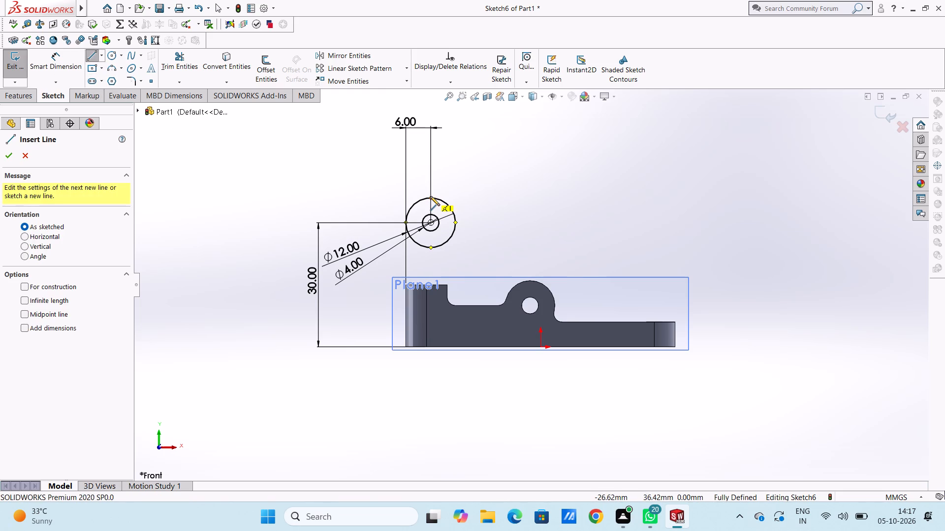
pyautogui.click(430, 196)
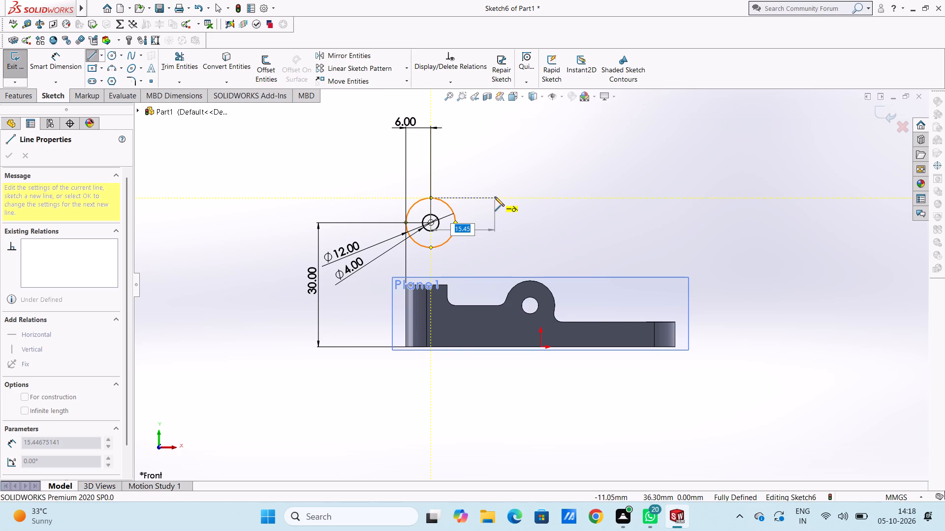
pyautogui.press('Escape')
# Undo the ring's dimensions, its two circles and sketch, and the reference plane parallel to the Front Plane.
pyautogui.hotkey('ctrl', 'z')
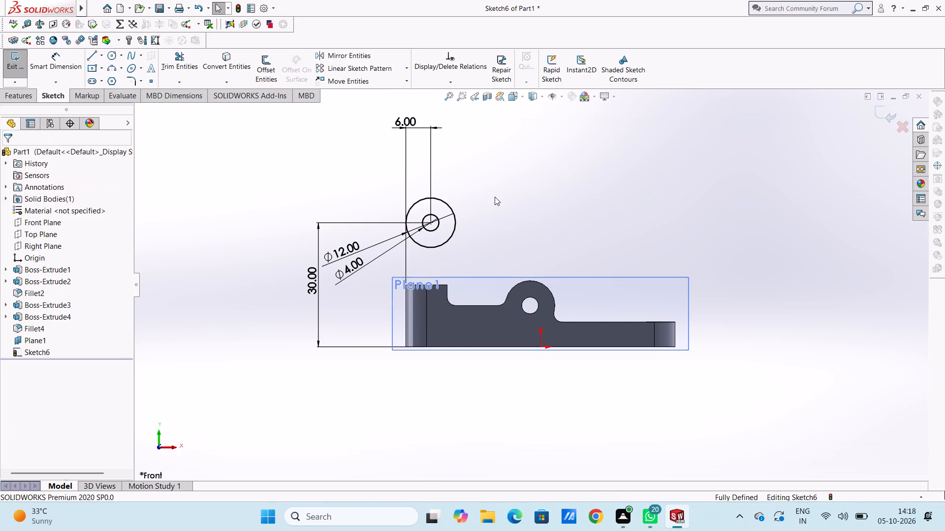
pyautogui.hotkey('ctrl', 'z')
pyautogui.hotkey('ctrl', 'z')
pyautogui.hotkey('ctrl', 'z')
pyautogui.hotkey('ctrl', 'z')
pyautogui.hotkey('ctrl', 'z')
pyautogui.hotkey('ctrl', 'z')
pyautogui.hotkey('ctrl', 'z')
pyautogui.hotkey('ctrl', 'z')
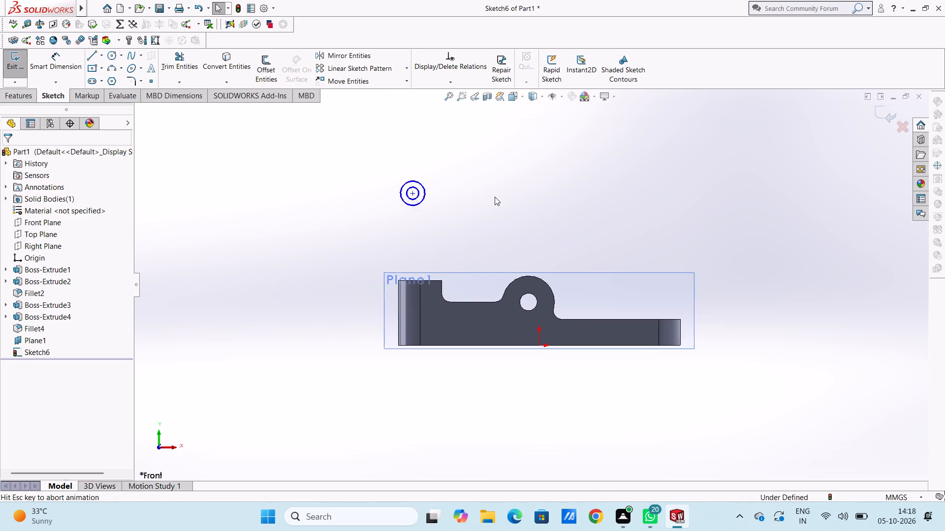
pyautogui.hotkey('ctrl', 'z')
pyautogui.hotkey('ctrl', 'z')
pyautogui.hotkey('ctrl', 'z')
pyautogui.hotkey('ctrl', 'z')
pyautogui.hotkey('ctrl', 'z')
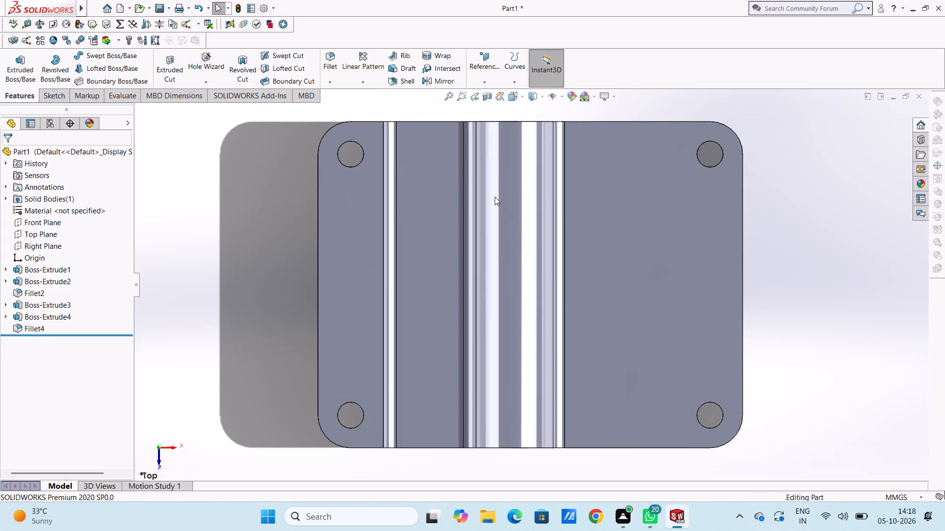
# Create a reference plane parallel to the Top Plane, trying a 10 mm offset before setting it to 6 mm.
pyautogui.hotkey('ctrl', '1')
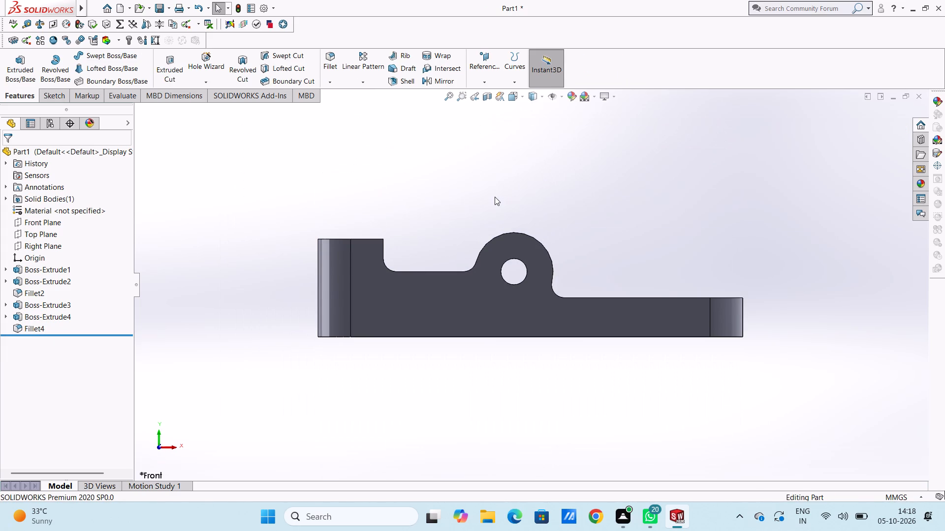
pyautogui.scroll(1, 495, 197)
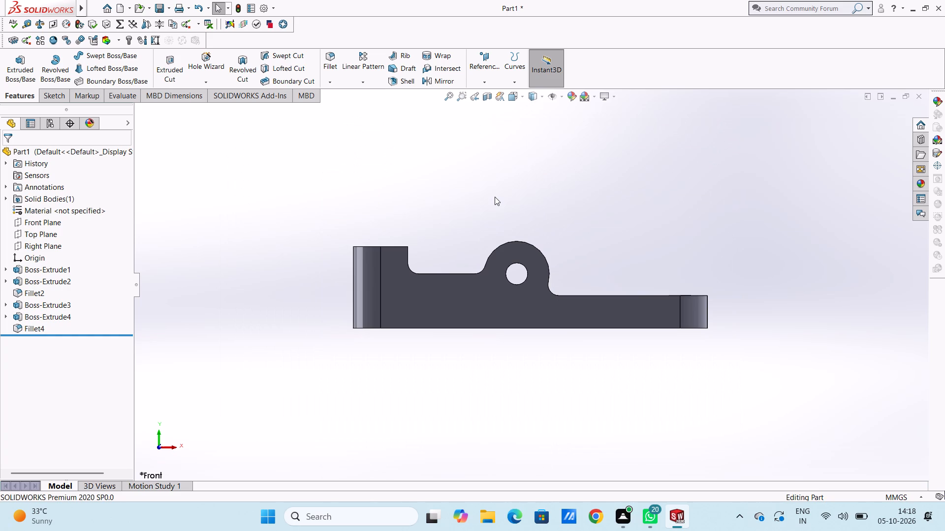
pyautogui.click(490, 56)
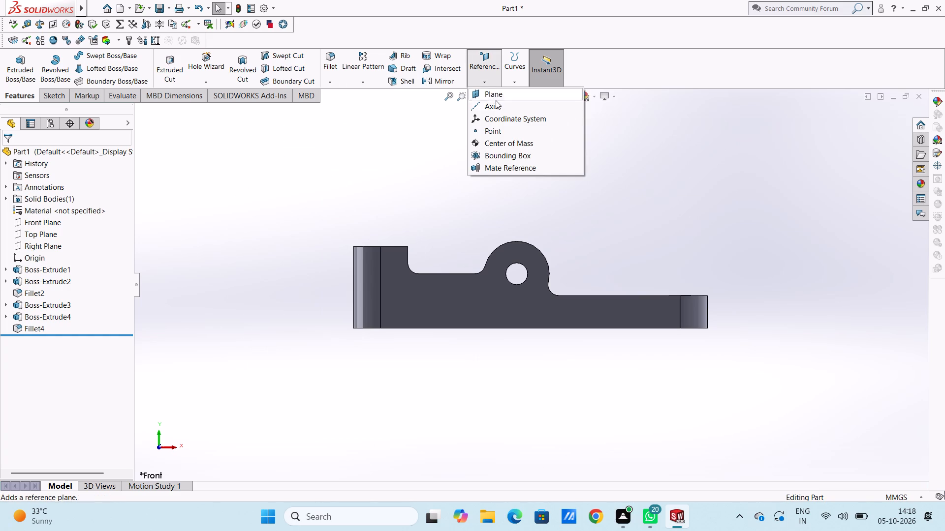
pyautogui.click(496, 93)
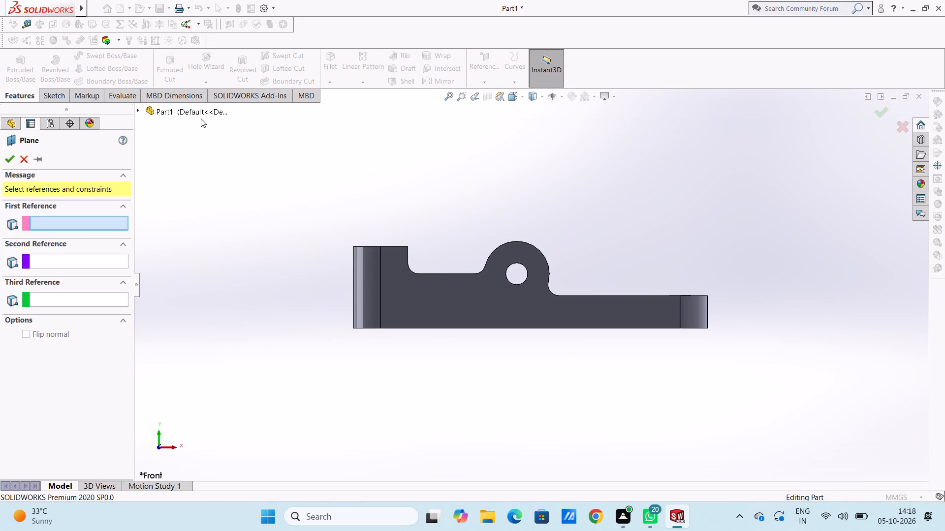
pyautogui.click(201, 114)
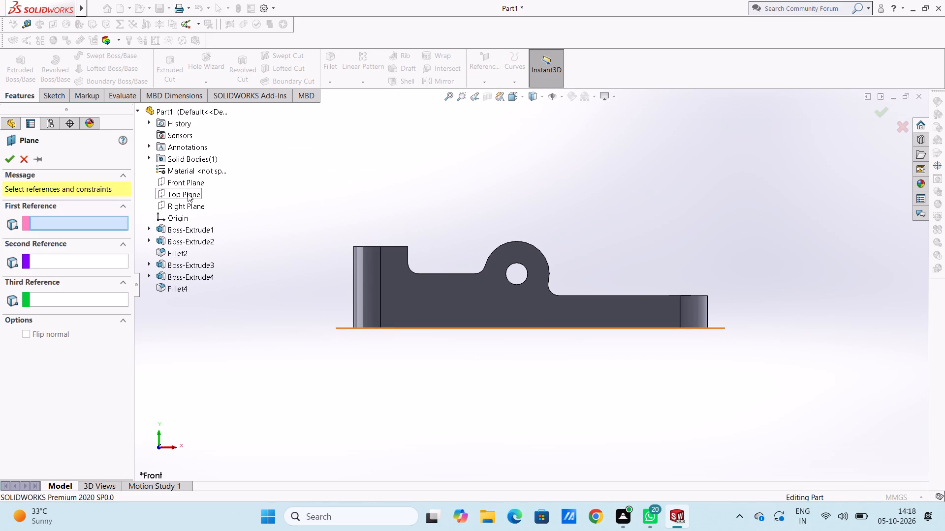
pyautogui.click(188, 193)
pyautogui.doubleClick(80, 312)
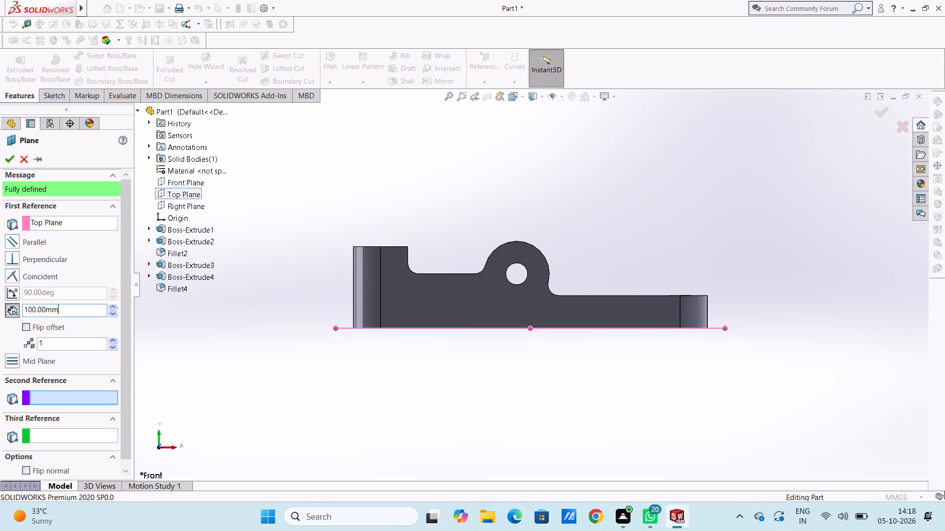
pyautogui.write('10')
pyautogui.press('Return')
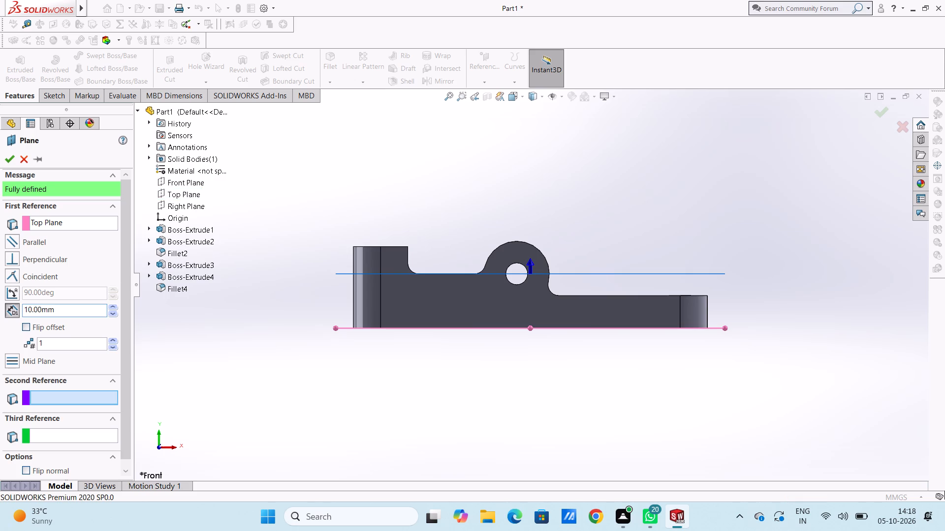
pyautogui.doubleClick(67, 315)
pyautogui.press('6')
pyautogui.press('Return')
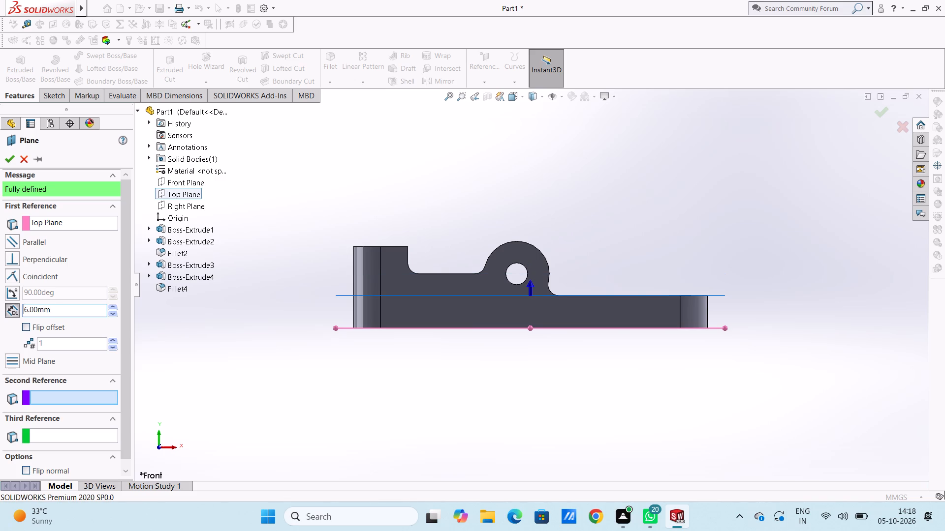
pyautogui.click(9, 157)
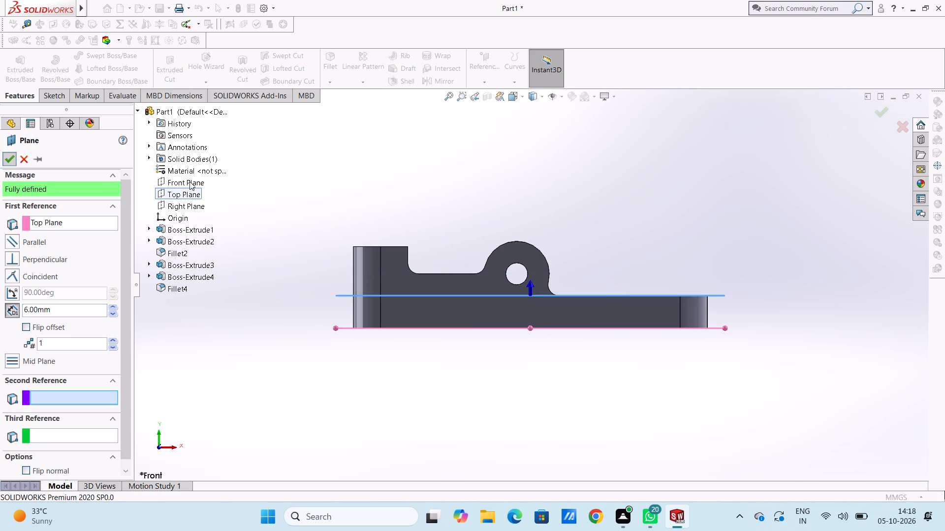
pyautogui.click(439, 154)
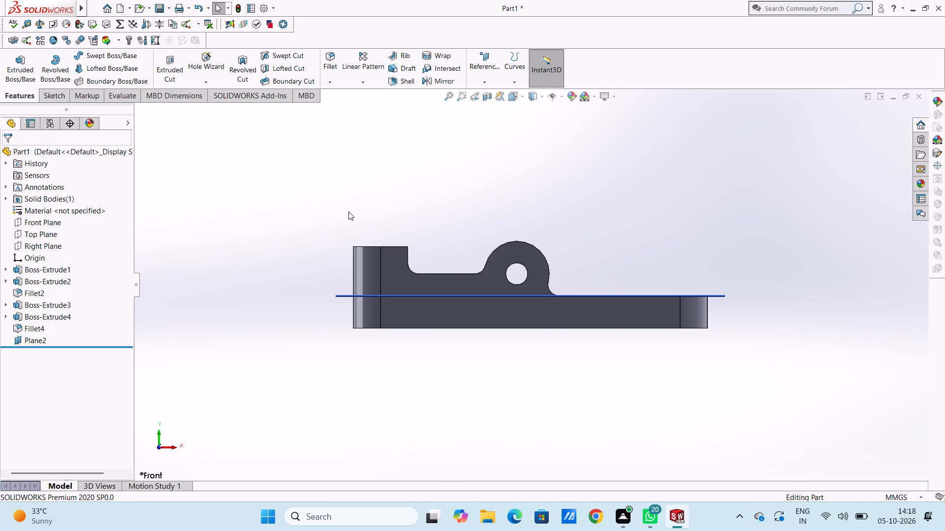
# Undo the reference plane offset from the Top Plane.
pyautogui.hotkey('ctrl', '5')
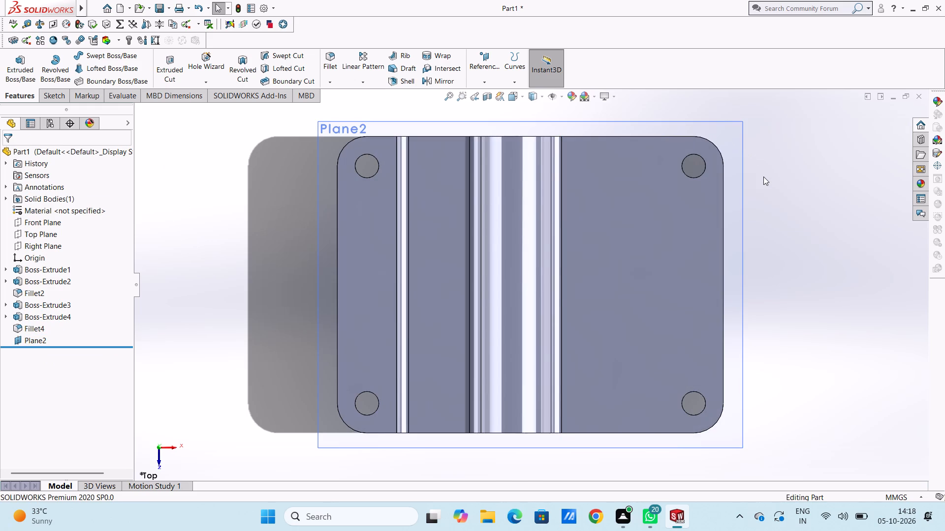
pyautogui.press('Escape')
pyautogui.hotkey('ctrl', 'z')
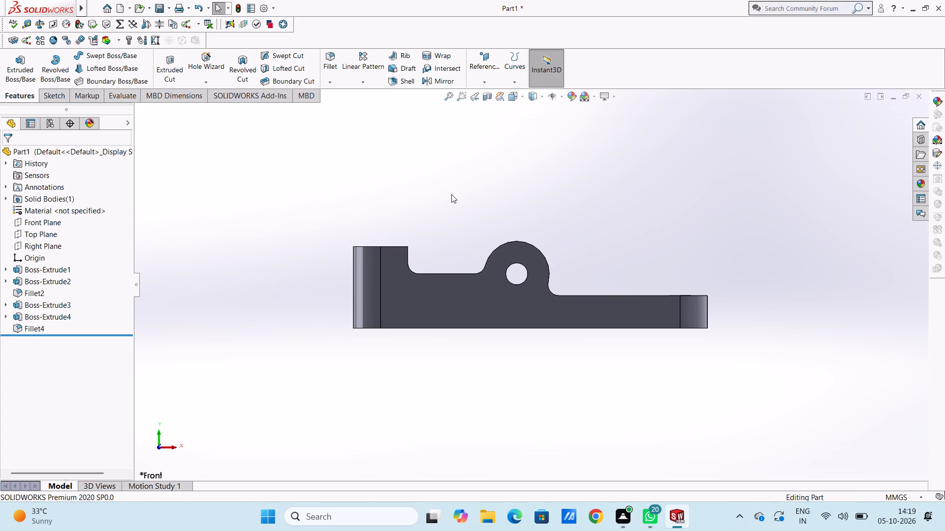
# Sketch two concentric circles, about 31 mm and 21 mm in diameter, on the plate's top face, centred over the tube about 35 mm from the low end.
pyautogui.hotkey('ctrl', '5')
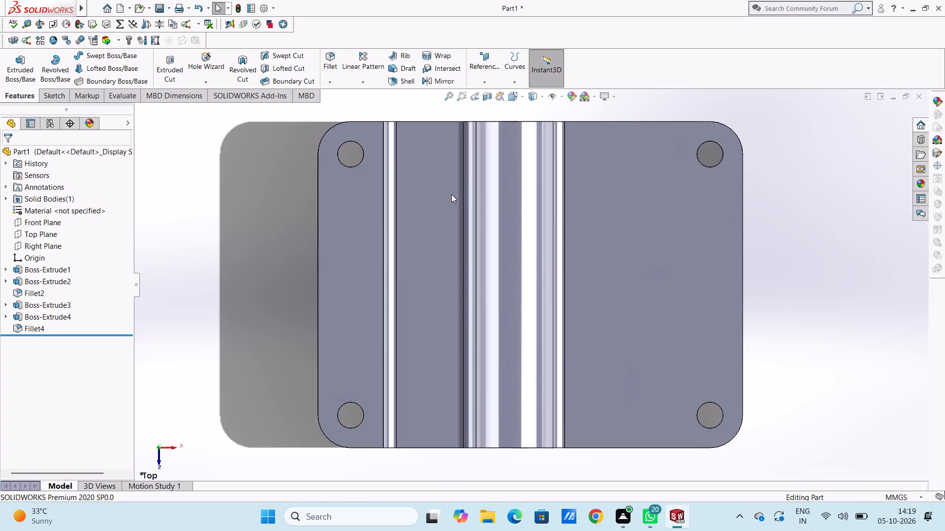
pyautogui.click(659, 229)
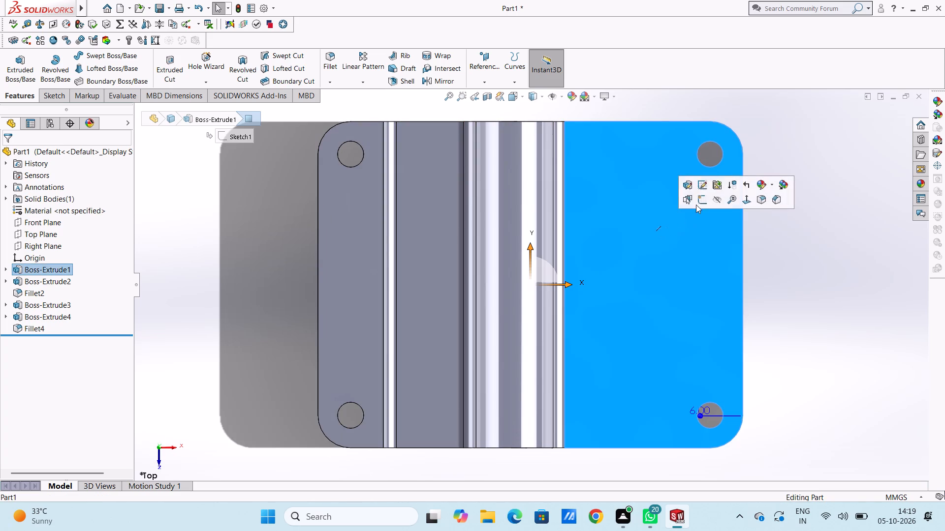
pyautogui.click(697, 201)
pyautogui.scroll(3, 622, 138)
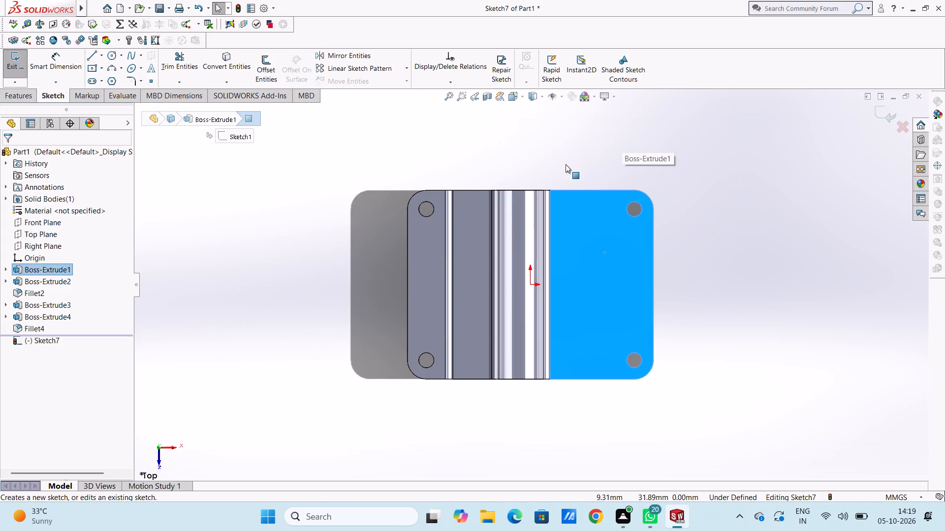
pyautogui.click(566, 164)
pyautogui.scroll(-2, 561, 172)
pyautogui.scroll(2, 498, 175)
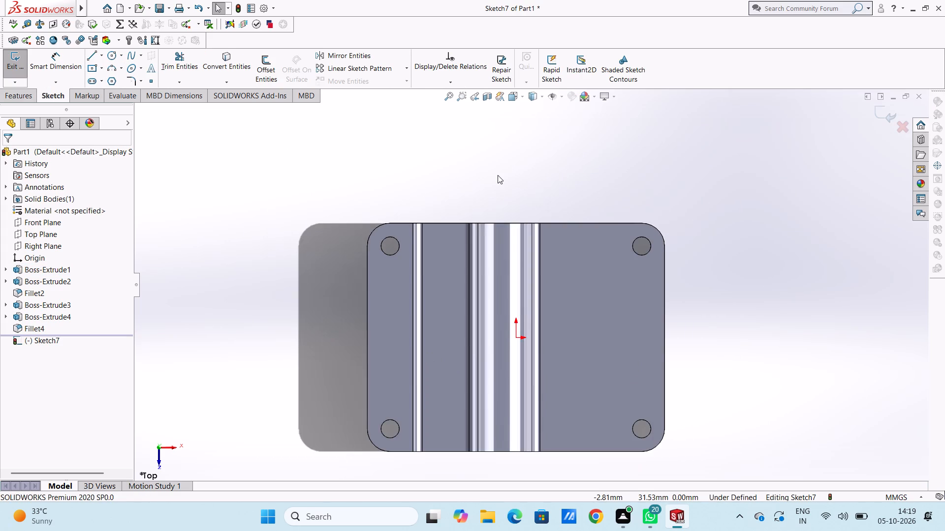
pyautogui.click(110, 59)
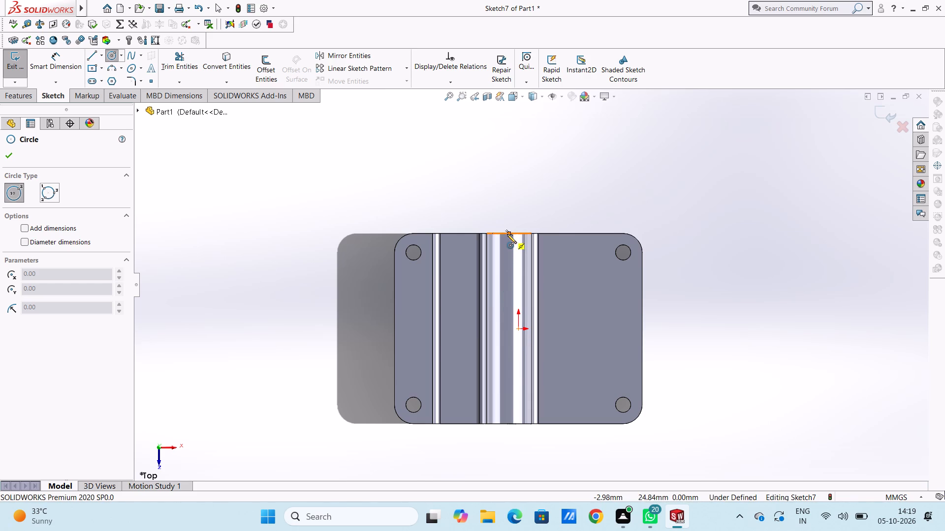
pyautogui.click(508, 330)
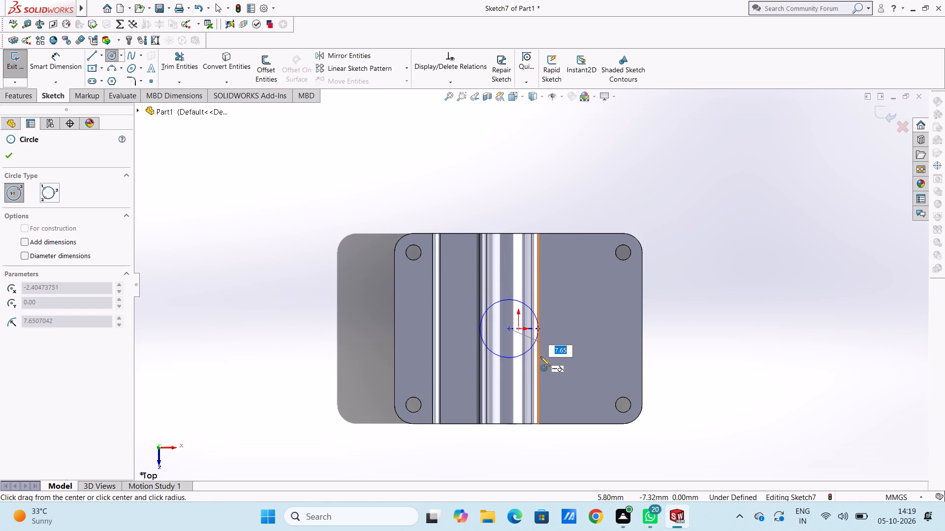
pyautogui.click(564, 350)
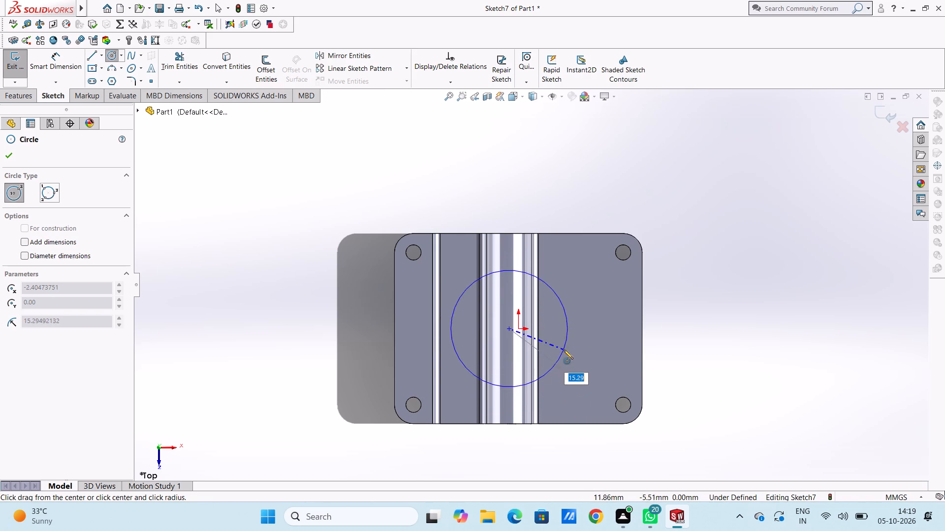
pyautogui.click(509, 329)
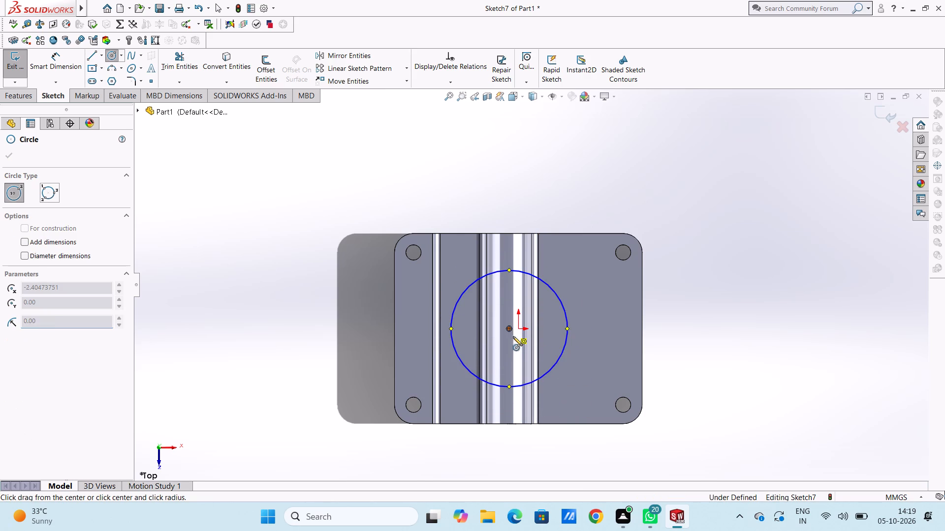
pyautogui.click(543, 351)
pyautogui.click(10, 157)
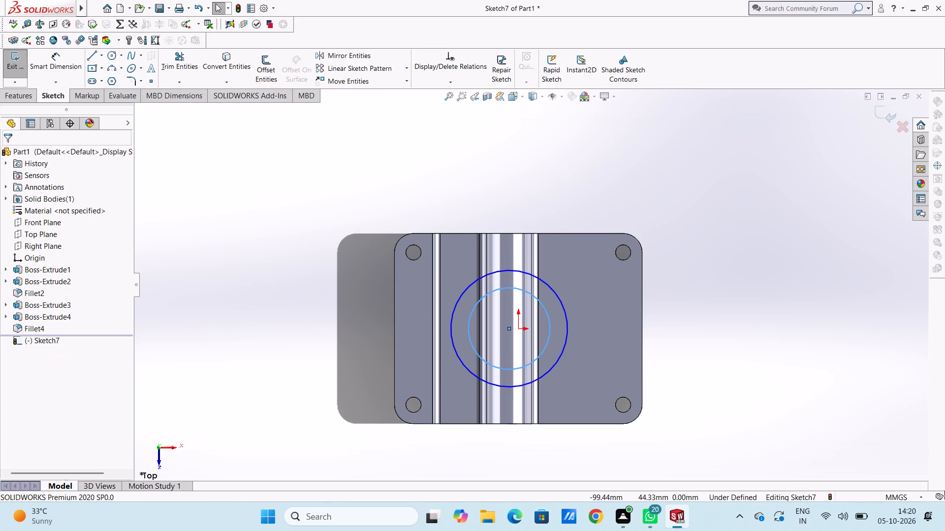
# Dimension the outer circle's diameter to 26 mm and the inner circle's diameter to 20 mm.
pyautogui.click(55, 64)
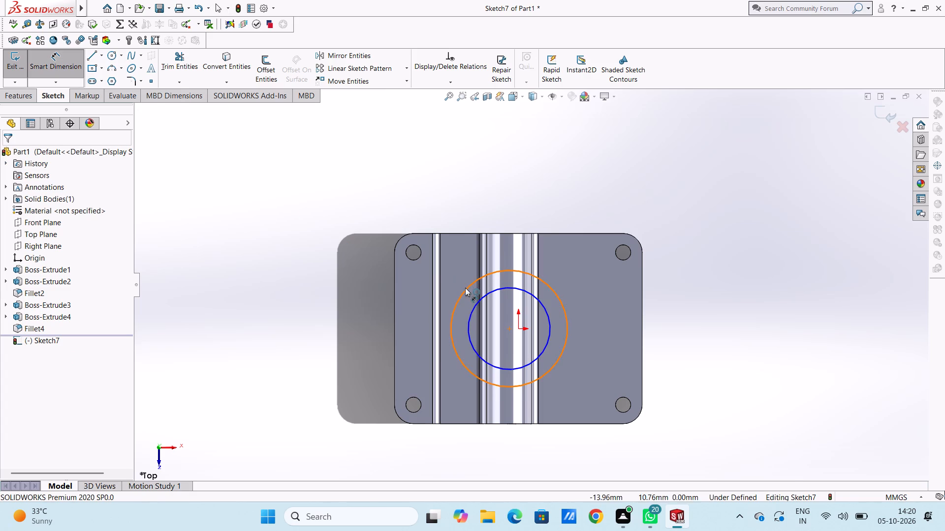
pyautogui.click(465, 288)
pyautogui.click(411, 158)
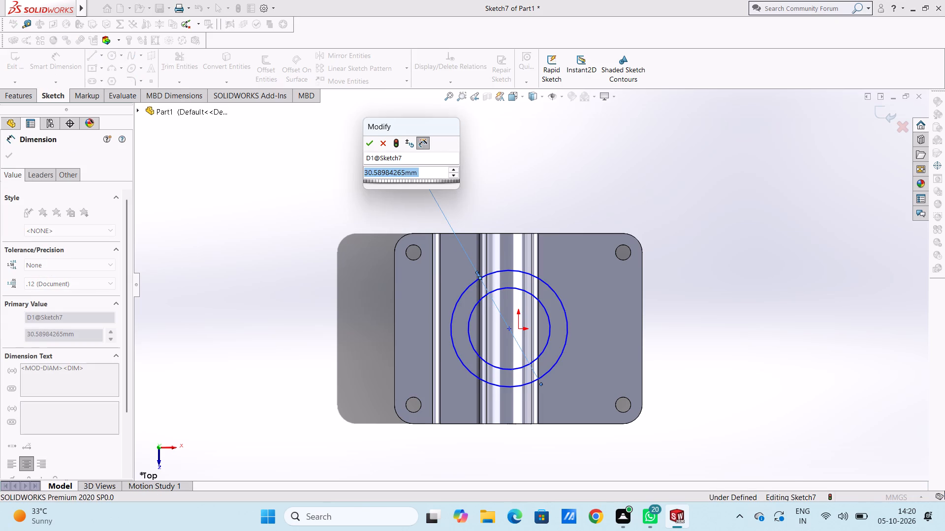
pyautogui.write('26')
pyautogui.press('Return')
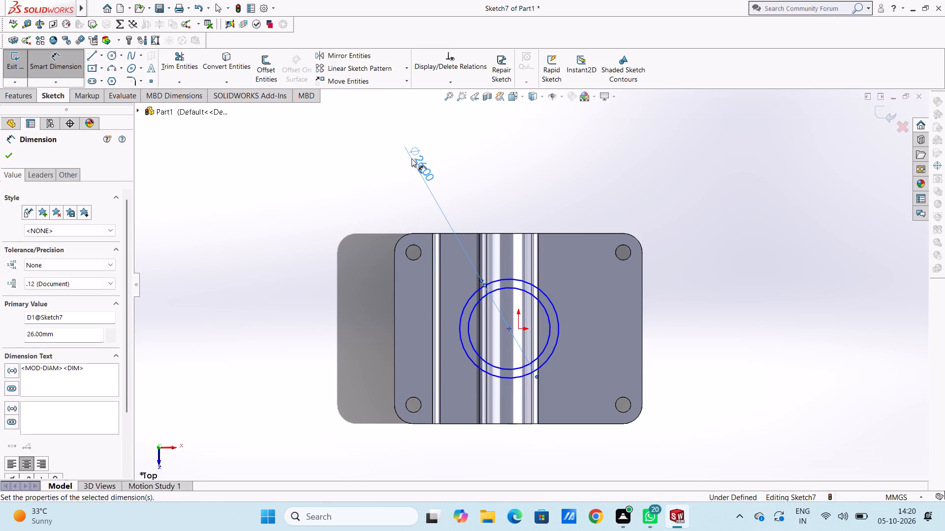
pyautogui.click(372, 202)
pyautogui.click(518, 290)
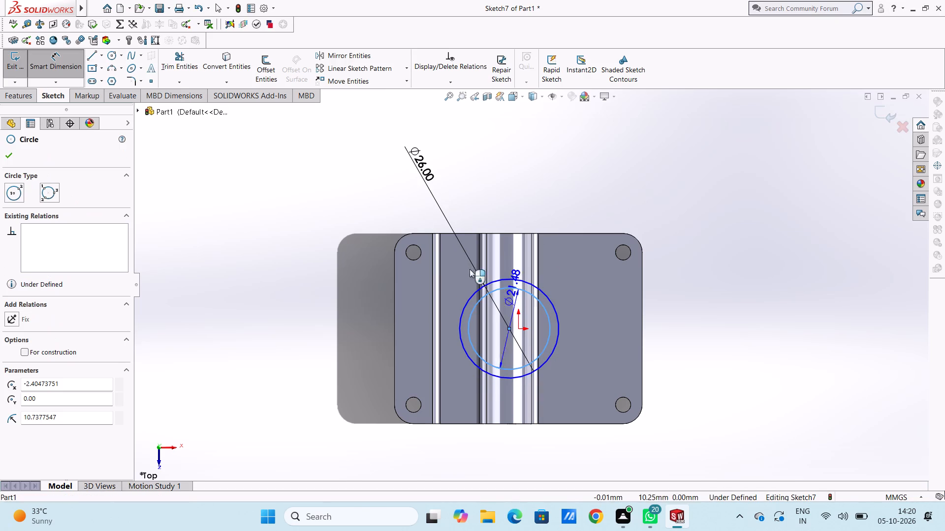
pyautogui.click(361, 167)
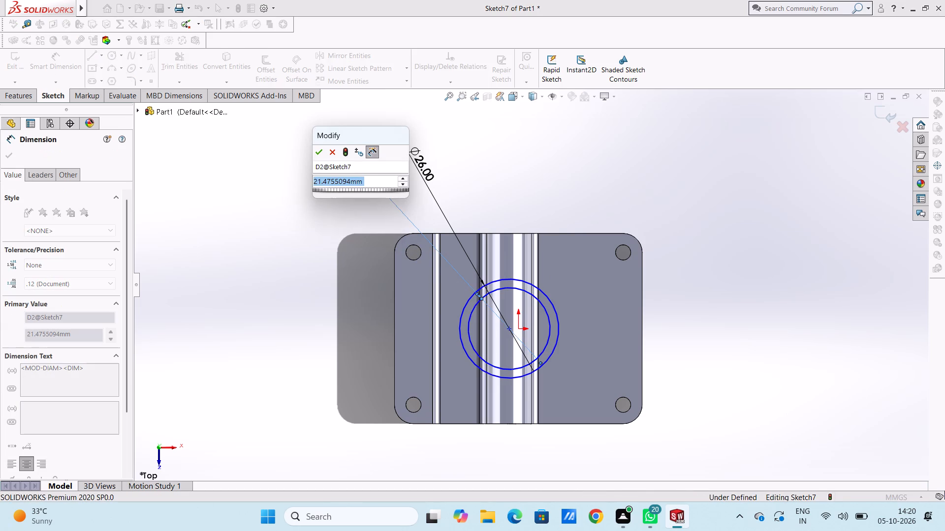
pyautogui.write('20')
pyautogui.press('Return')
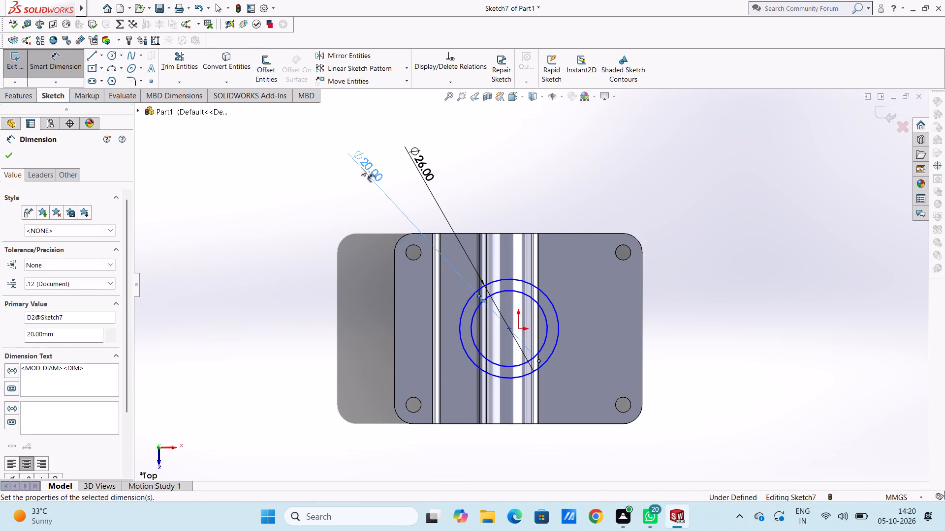
pyautogui.click(295, 255)
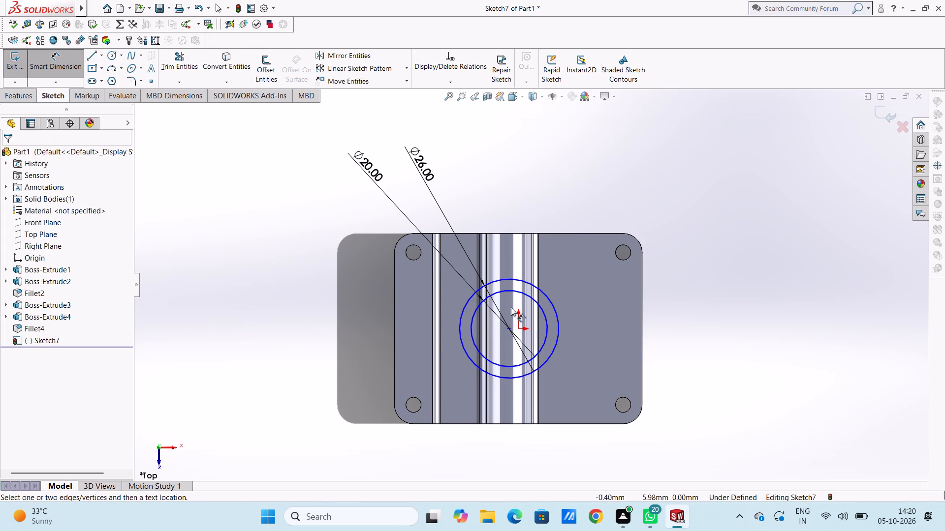
# Dimension the circles' shared centre from the plate's rear edge and from its end edge opposite the raised step.
pyautogui.click(508, 327)
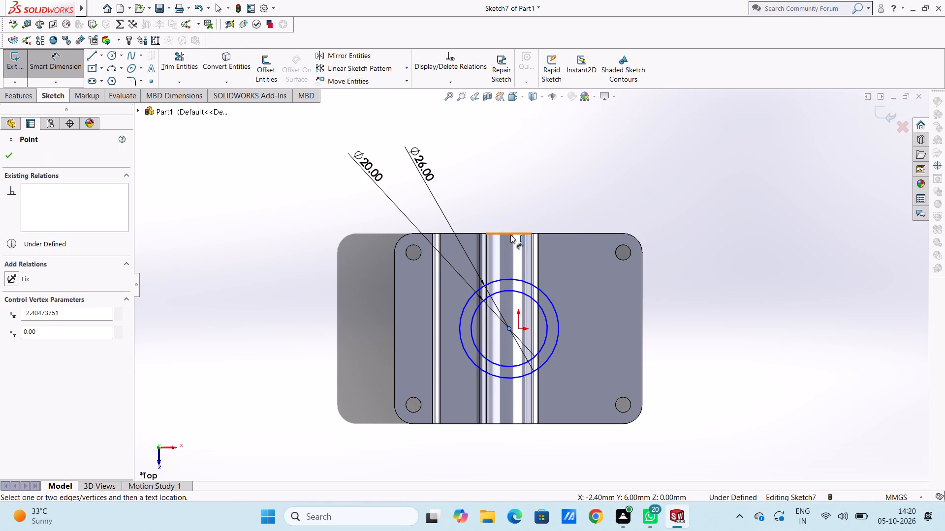
pyautogui.click(510, 235)
pyautogui.click(798, 285)
pyautogui.click(752, 272)
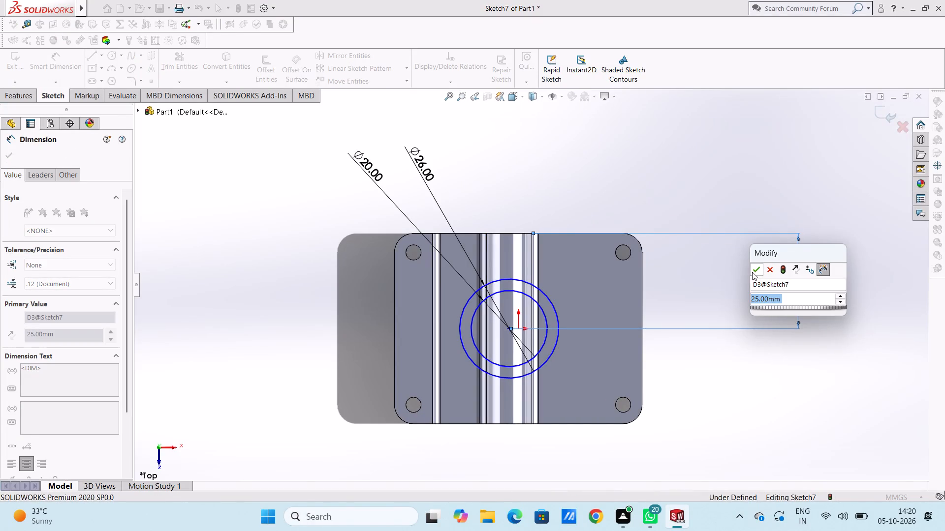
pyautogui.click(724, 280)
pyautogui.click(509, 328)
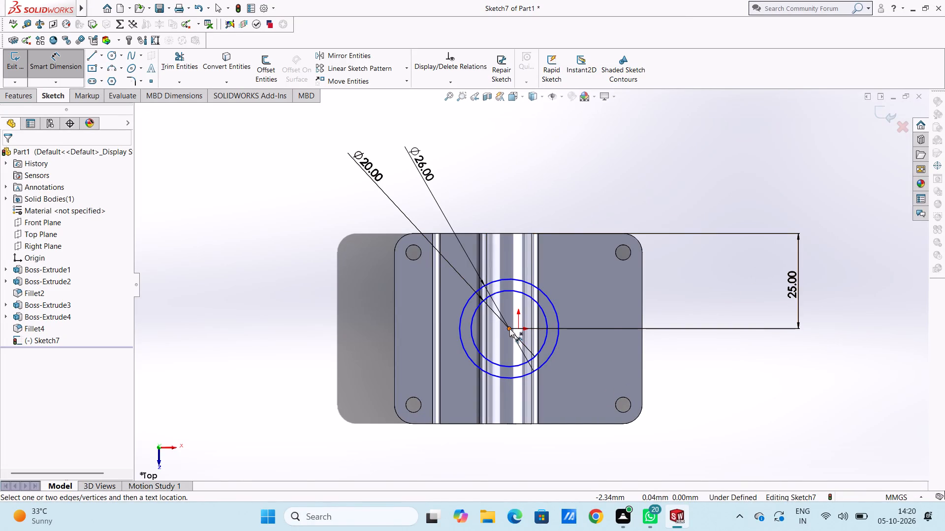
pyautogui.click(642, 310)
pyautogui.click(599, 143)
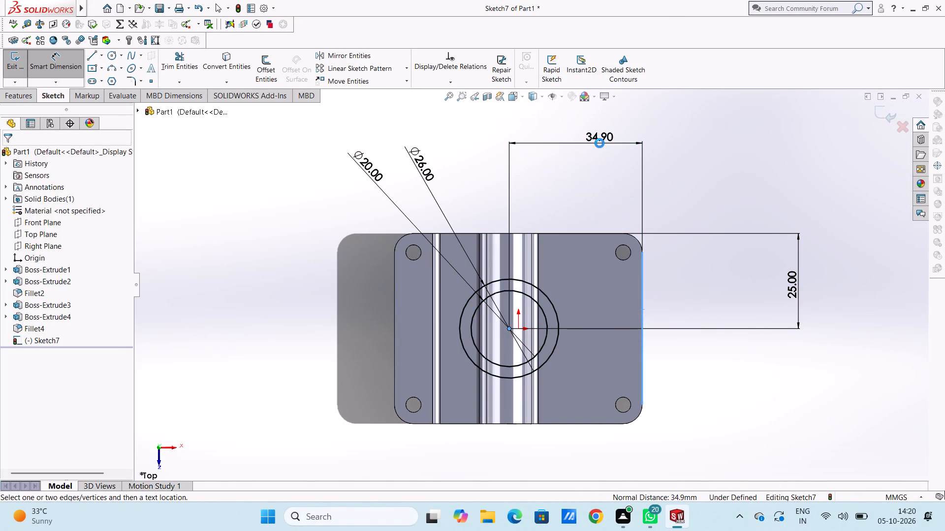
pyautogui.click(556, 127)
pyautogui.click(469, 155)
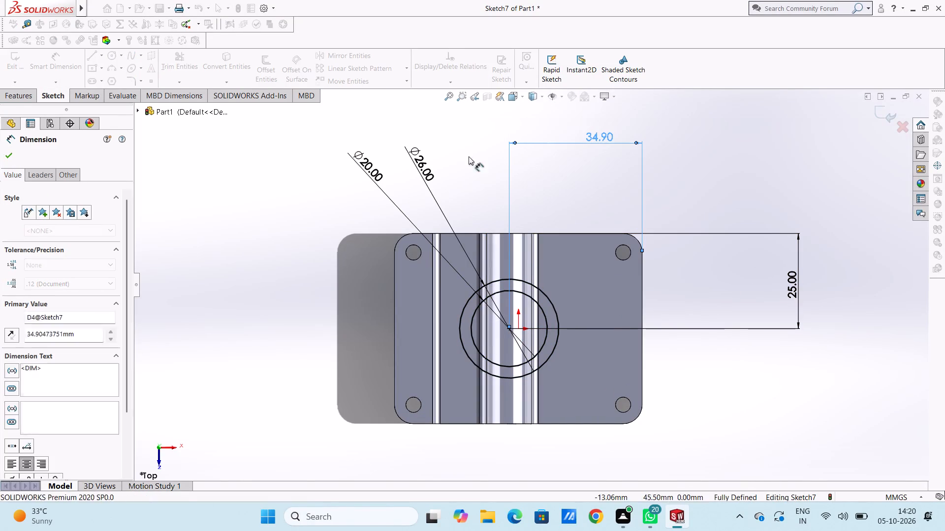
# Examine from an angle how the ring sketch sits relative to the plate, tube and raised step.
pyautogui.scroll(3, 485, 189)
pyautogui.moveTo(488, 197); pyautogui.dragTo(495, 148, button='middle')
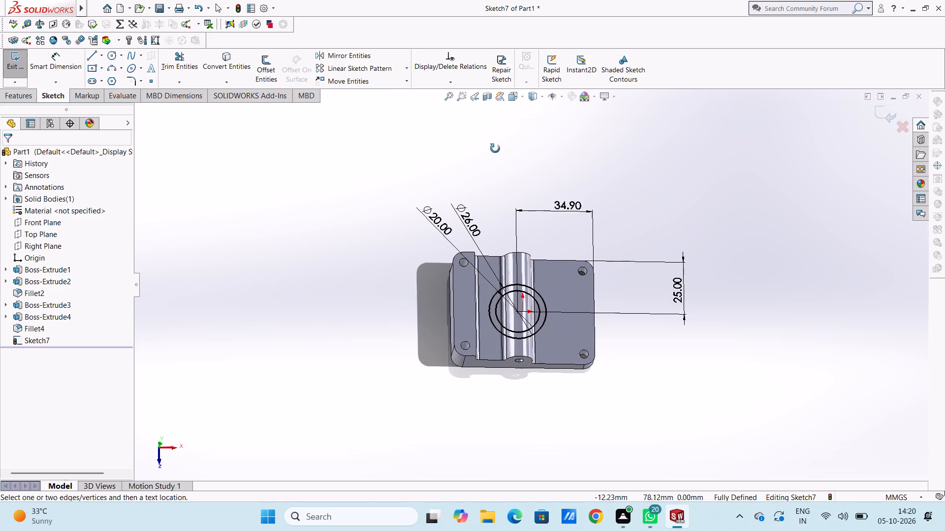
pyautogui.moveTo(495, 148); pyautogui.dragTo(496, 148, button='middle')
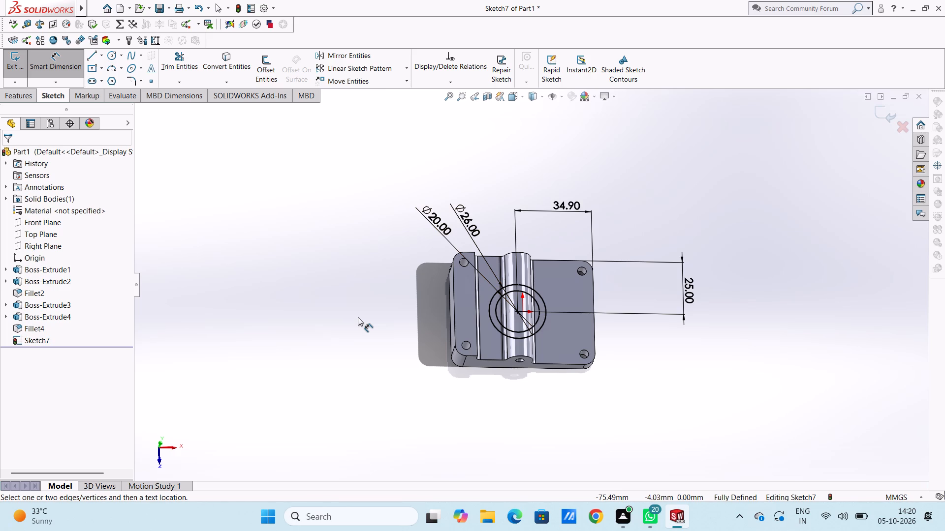
pyautogui.moveTo(371, 349); pyautogui.dragTo(363, 250, button='middle')
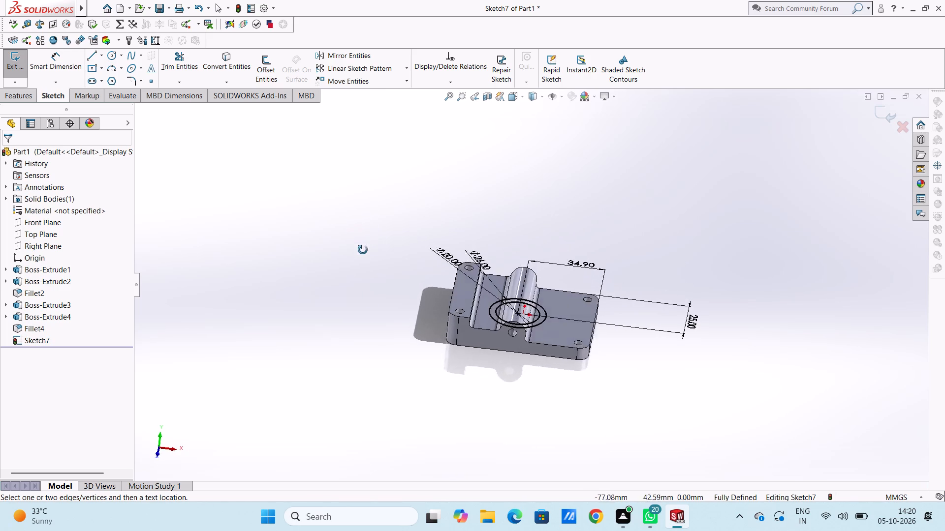
pyautogui.moveTo(363, 250); pyautogui.dragTo(361, 290, button='middle')
pyautogui.middleClick(361, 290)
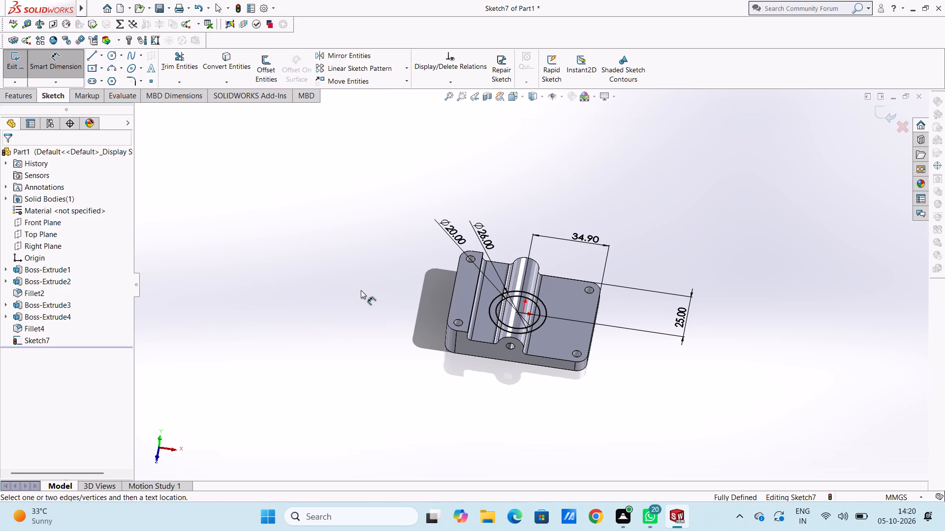
pyautogui.moveTo(362, 291); pyautogui.dragTo(365, 301, button='middle')
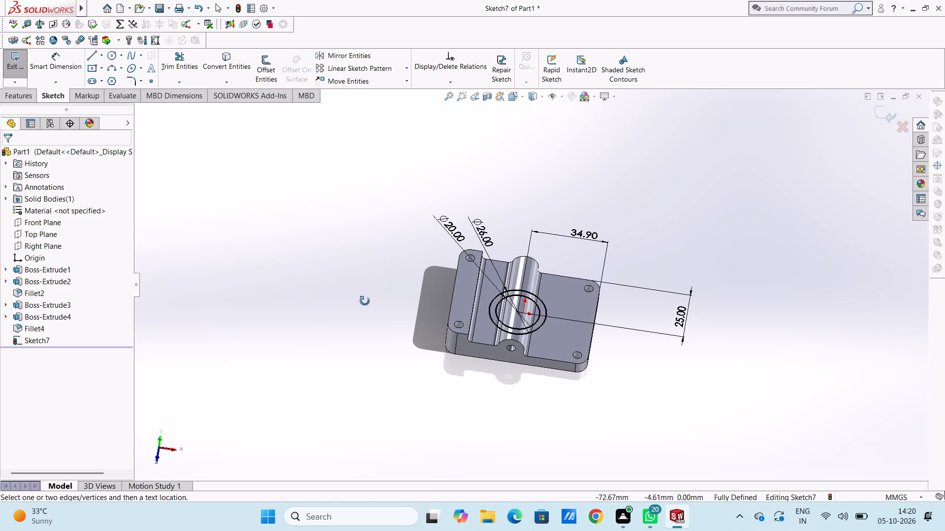
pyautogui.moveTo(365, 301); pyautogui.dragTo(349, 272, button='middle')
pyautogui.scroll(-1, 368, 241)
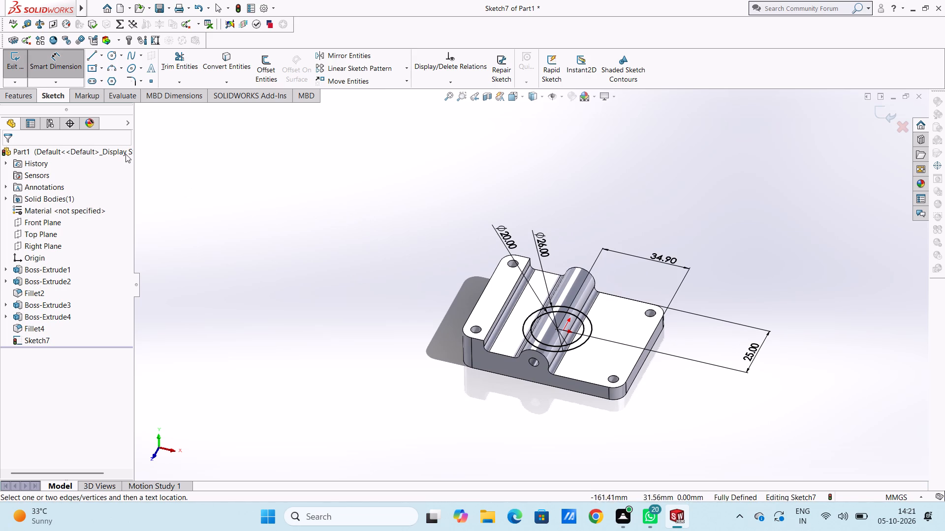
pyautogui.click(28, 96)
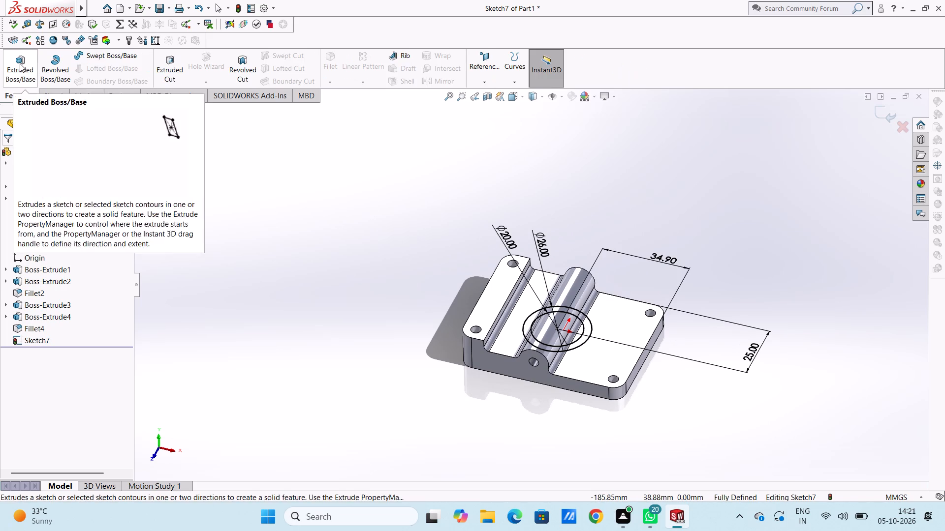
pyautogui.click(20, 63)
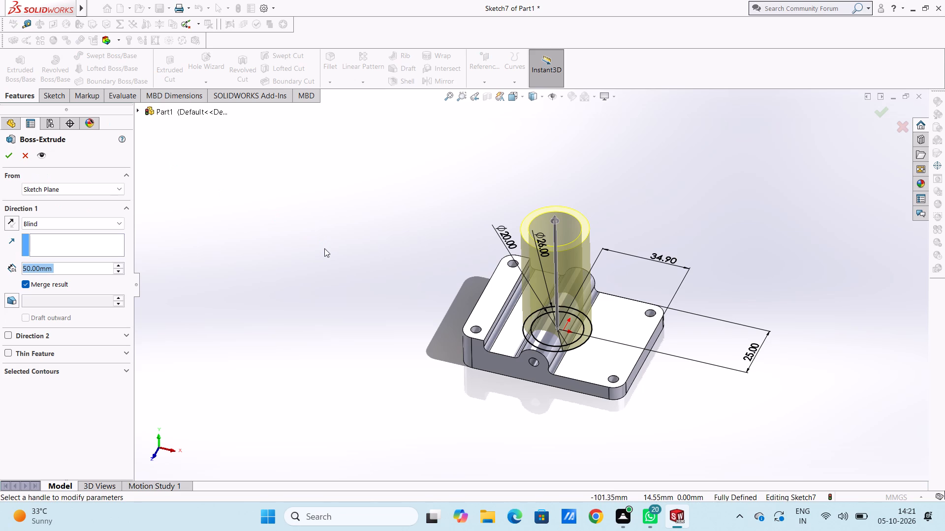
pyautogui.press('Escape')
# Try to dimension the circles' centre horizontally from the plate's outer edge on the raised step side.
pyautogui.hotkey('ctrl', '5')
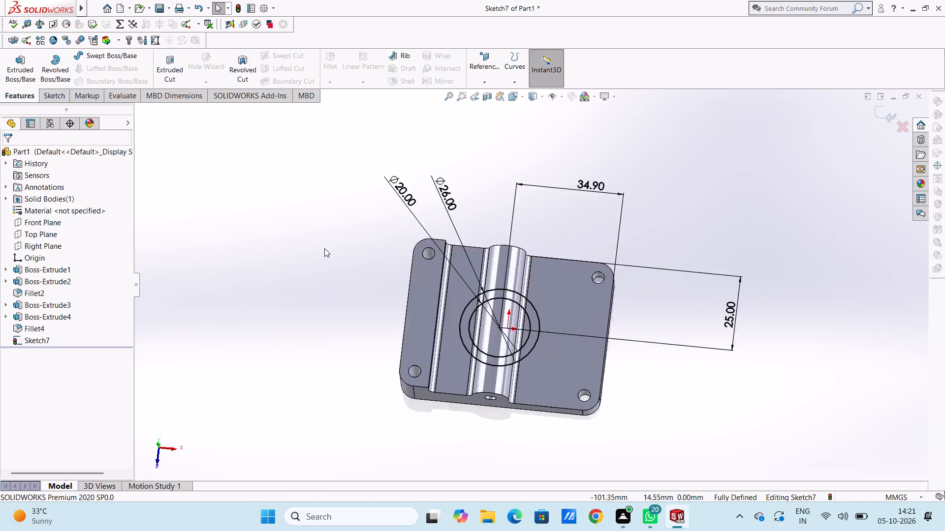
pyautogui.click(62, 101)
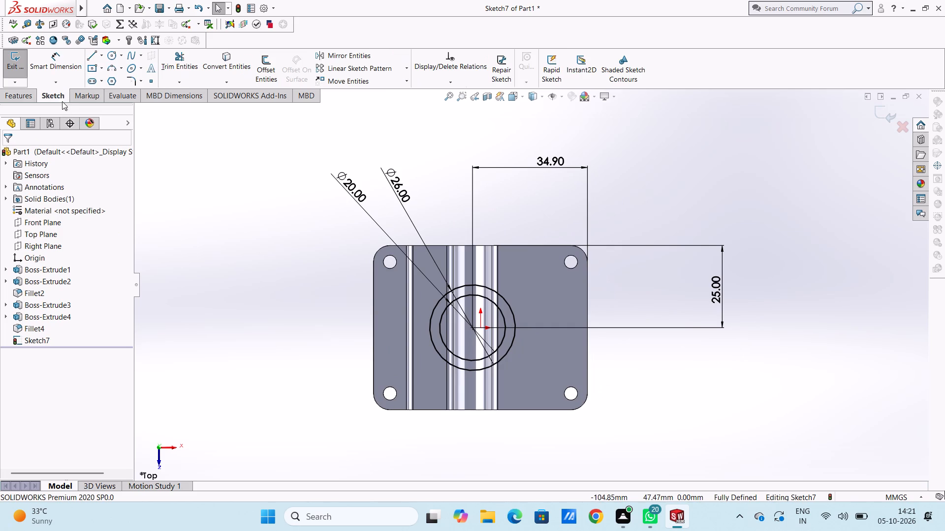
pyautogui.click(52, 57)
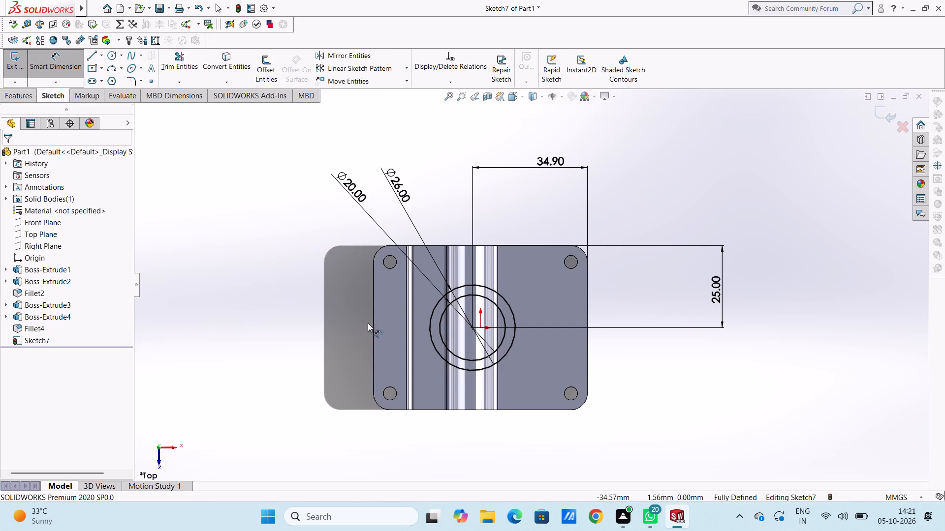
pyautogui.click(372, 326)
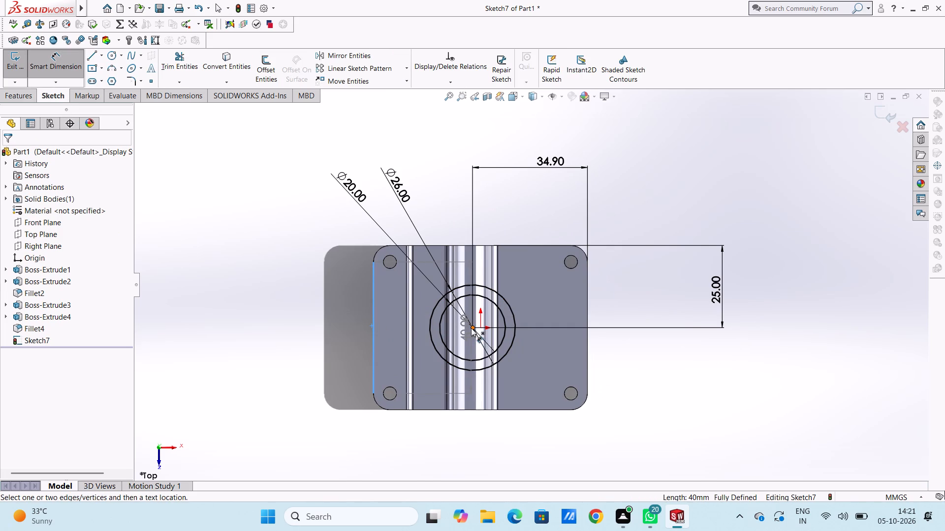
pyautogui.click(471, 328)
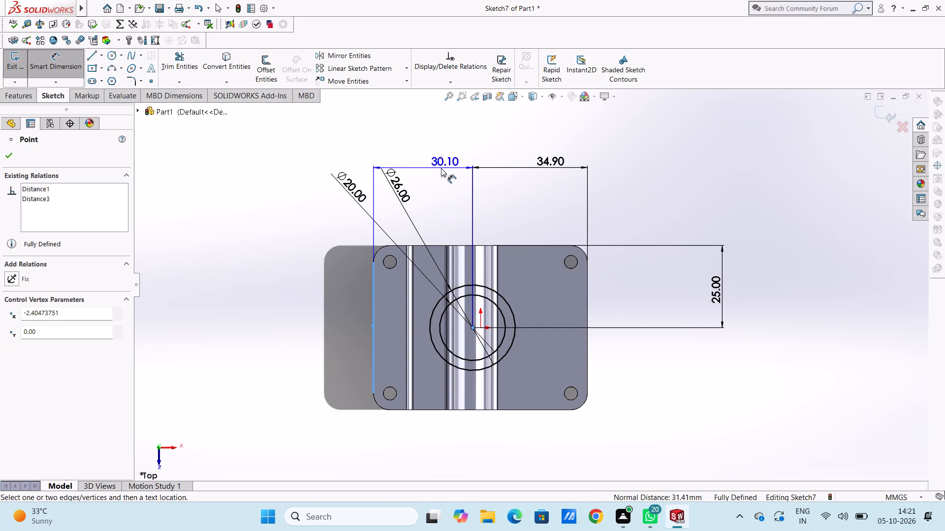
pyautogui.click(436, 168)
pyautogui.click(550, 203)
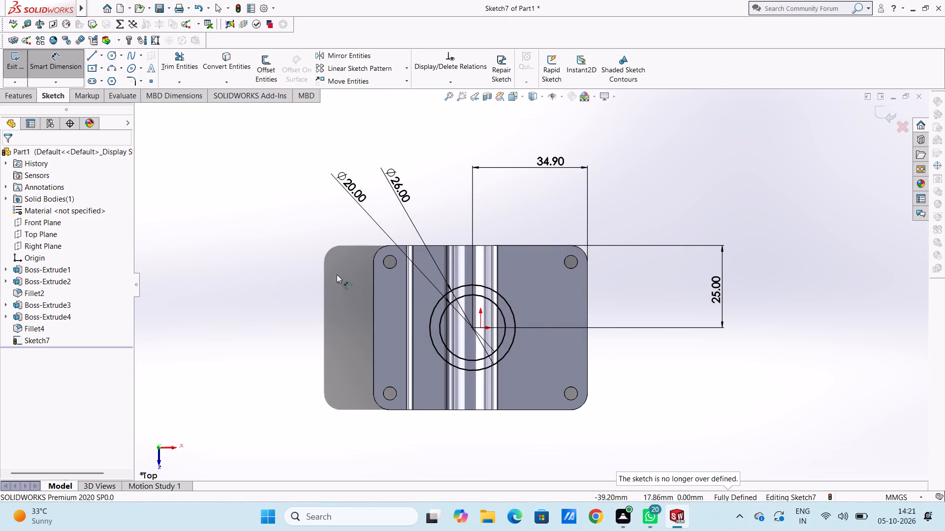
# Replace the circles' horizontal centre dimension with a 30 mm dimension from the plate's end edge on the raised step side.
pyautogui.click(563, 164)
pyautogui.press('Delete')
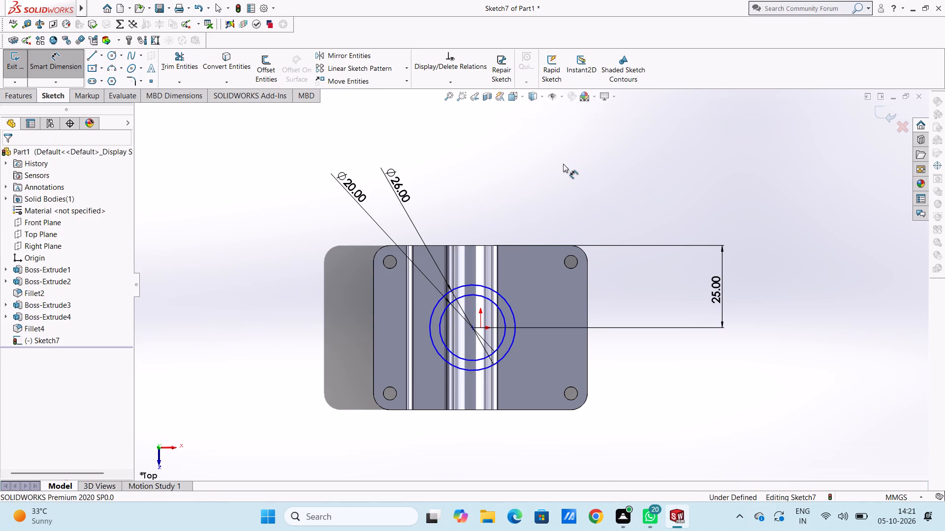
pyautogui.click(374, 332)
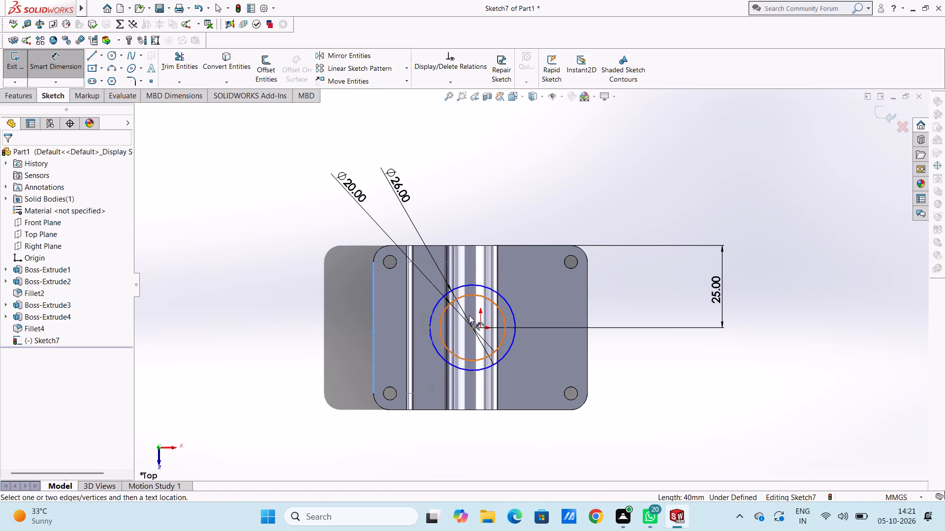
pyautogui.click(473, 326)
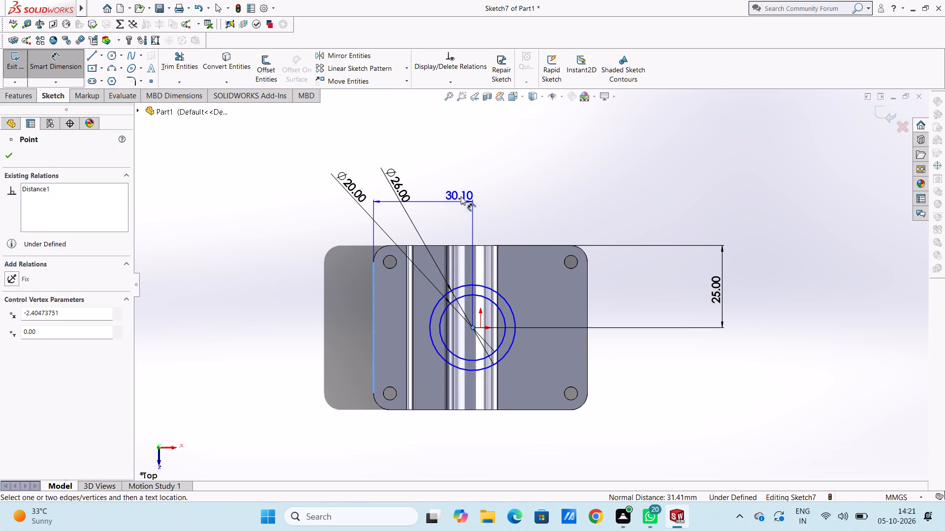
pyautogui.click(457, 149)
pyautogui.write('30')
pyautogui.press('Return')
pyautogui.click(235, 290)
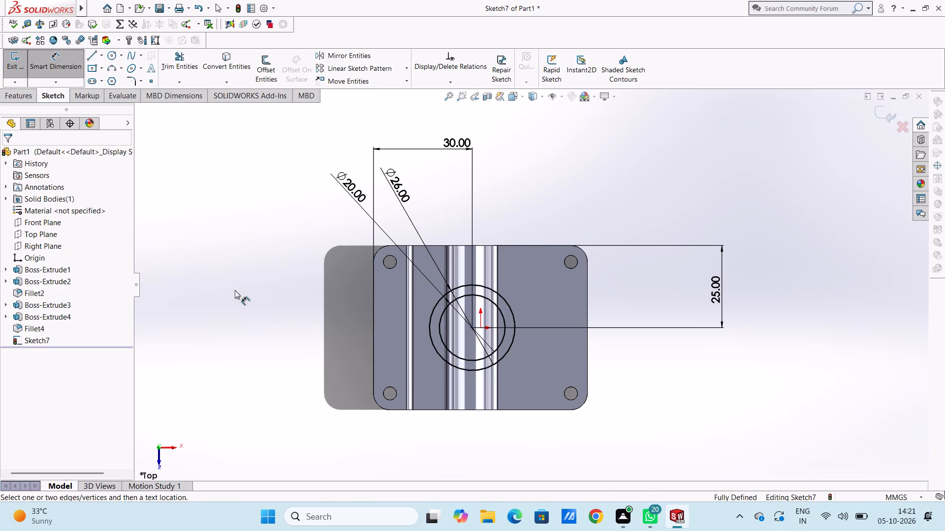
# Extrude the ring profile upward as a 34 mm blind boss merged with the plate.
pyautogui.moveTo(242, 327); pyautogui.dragTo(252, 225, button='middle')
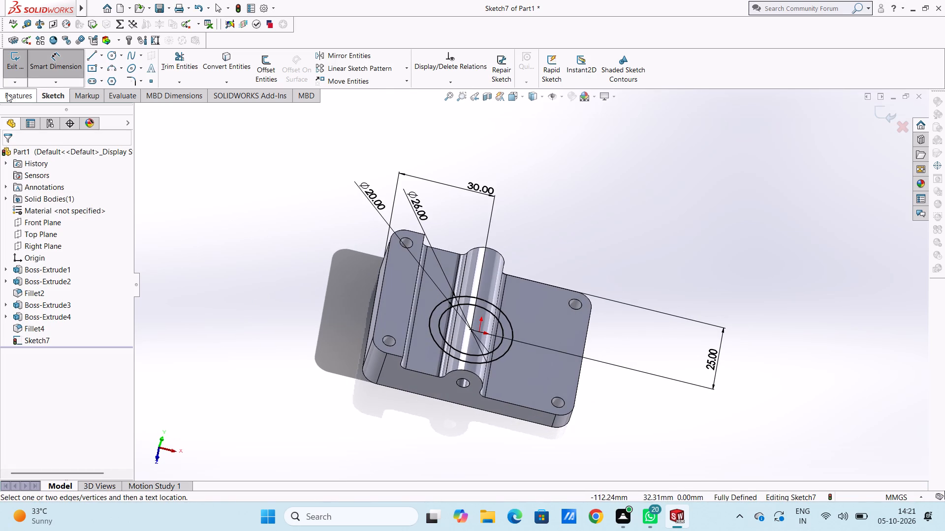
pyautogui.click(16, 101)
pyautogui.click(17, 56)
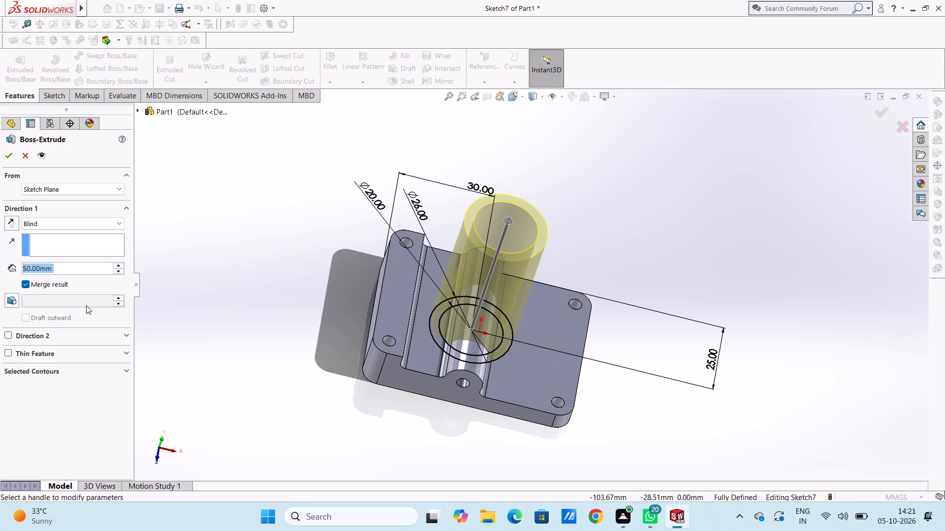
pyautogui.press('3')
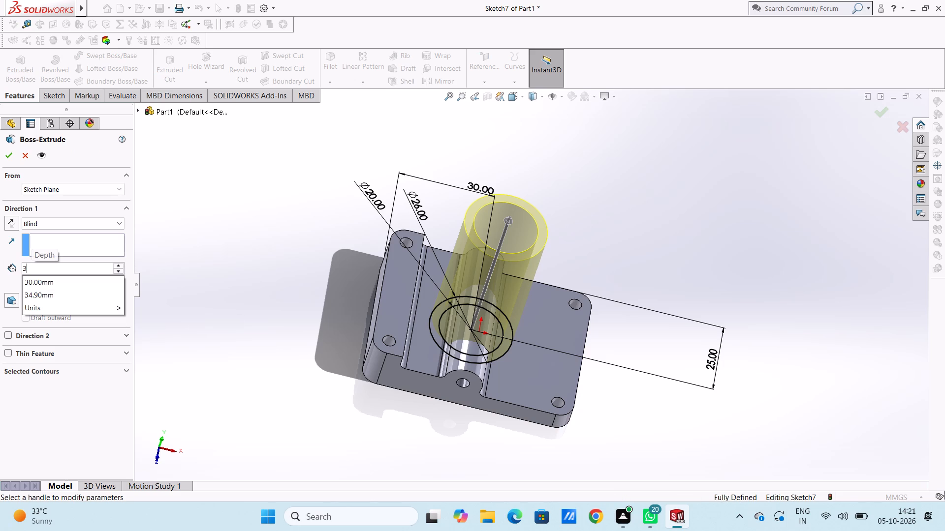
pyautogui.press('4')
pyautogui.press('Return')
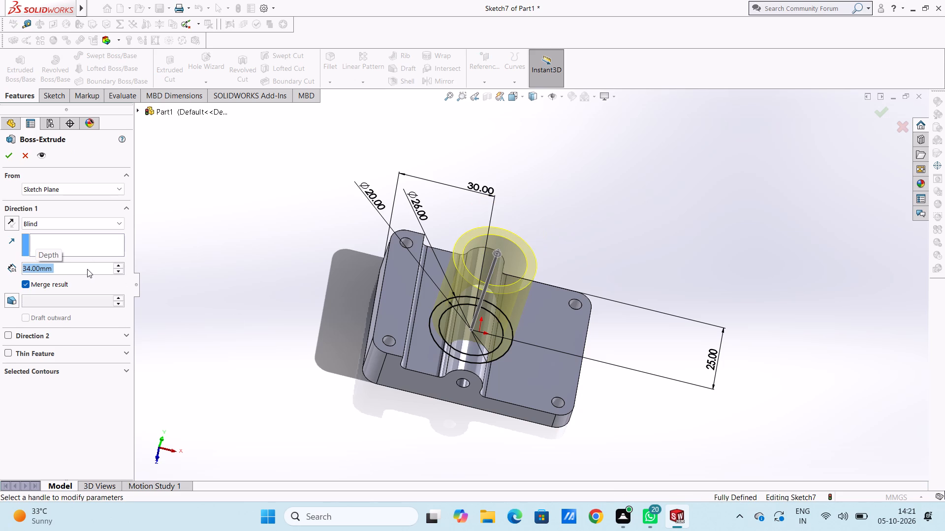
pyautogui.click(10, 158)
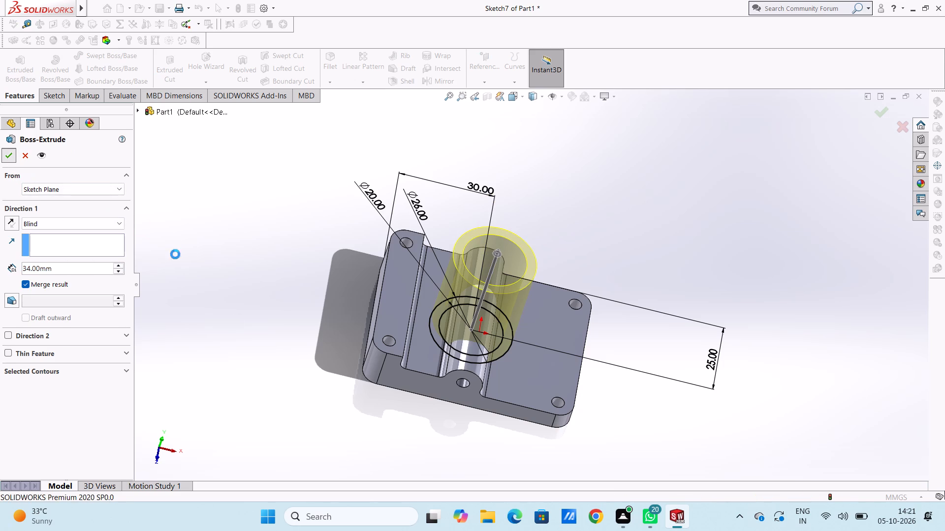
pyautogui.click(211, 300)
# Examine the vertical tube and where its base meets the plate and the horizontal filleted tube.
pyautogui.moveTo(225, 319); pyautogui.dragTo(227, 208, button='middle')
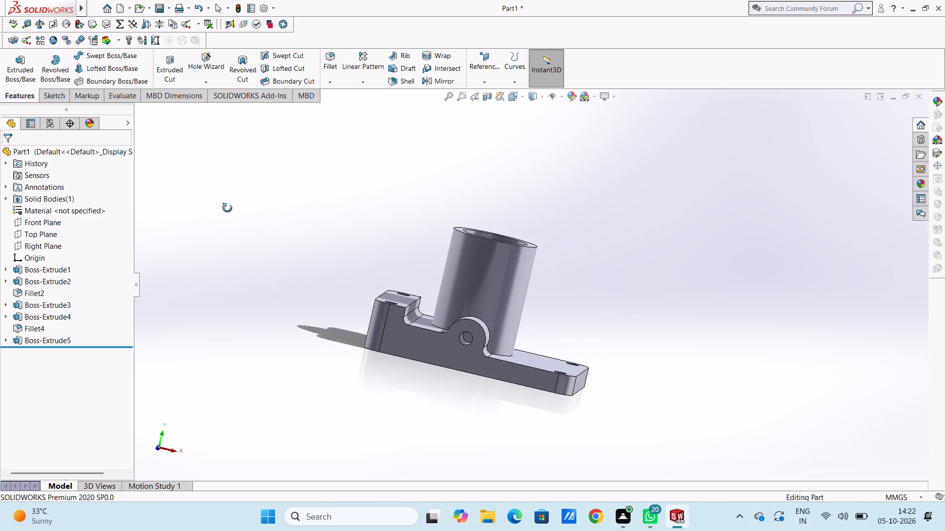
pyautogui.moveTo(227, 208); pyautogui.dragTo(227, 230, button='middle')
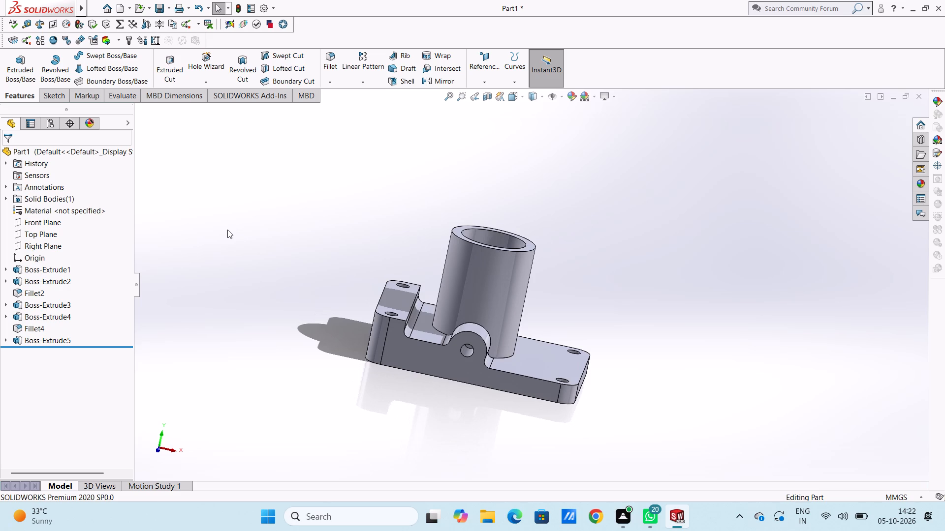
pyautogui.moveTo(246, 250); pyautogui.dragTo(196, 225, button='middle')
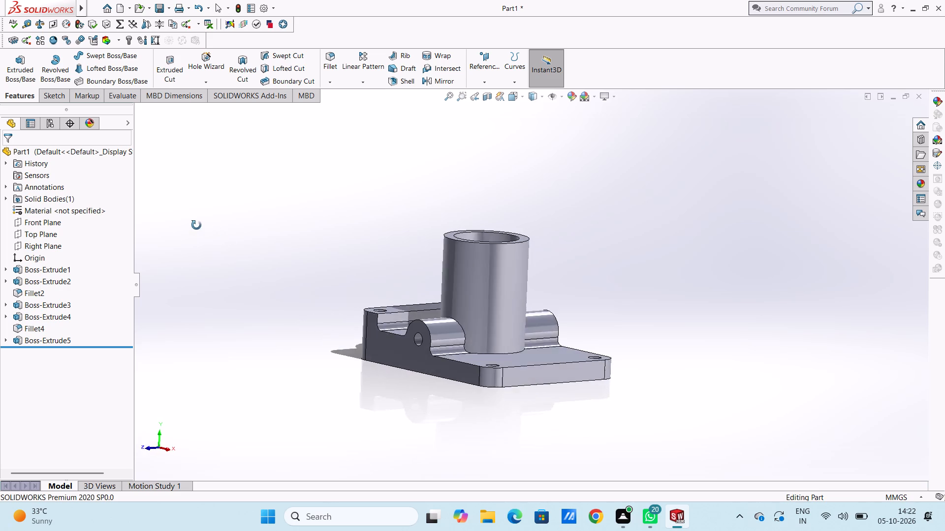
pyautogui.moveTo(196, 225); pyautogui.dragTo(212, 197, button='middle')
pyautogui.scroll(-1, 466, 233)
pyautogui.moveTo(731, 184); pyautogui.dragTo(726, 248, button='middle')
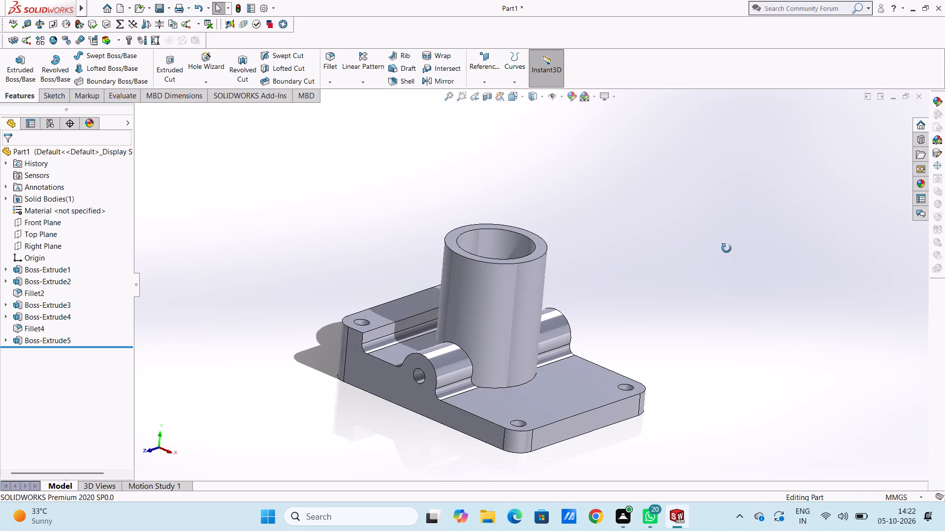
pyautogui.moveTo(726, 248); pyautogui.dragTo(721, 250, button='middle')
pyautogui.scroll(-4, 484, 390)
pyautogui.scroll(-4, 527, 365)
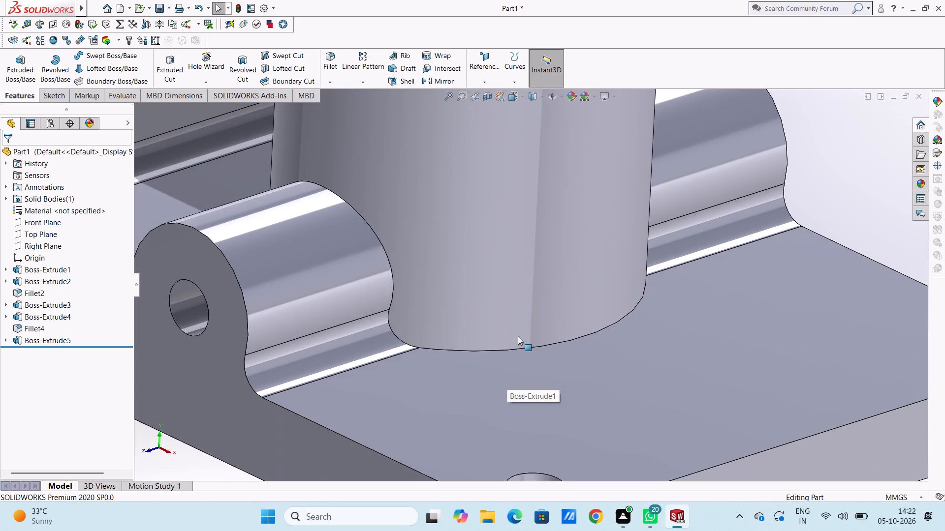
pyautogui.scroll(-3, 518, 336)
pyautogui.scroll(7, 498, 324)
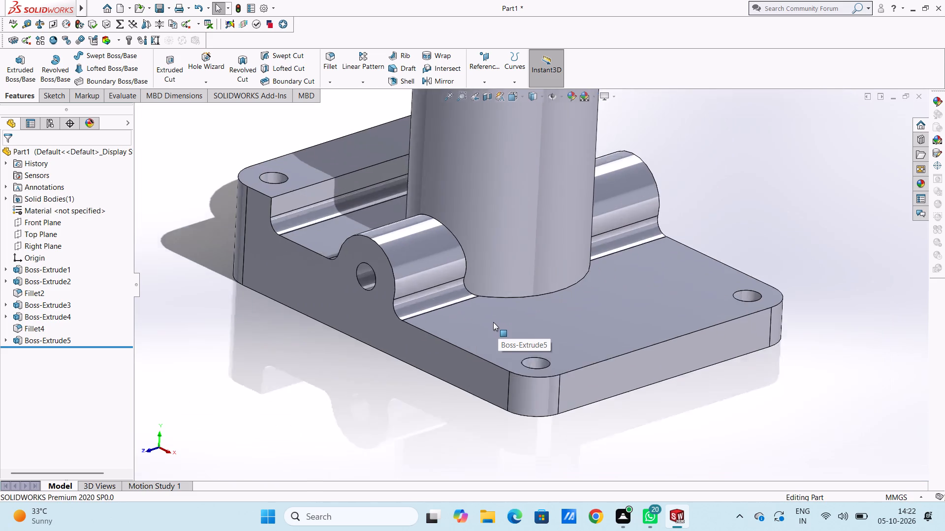
pyautogui.scroll(2, 493, 322)
pyautogui.scroll(3, 283, 348)
pyautogui.moveTo(285, 348); pyautogui.dragTo(352, 379, button='middle')
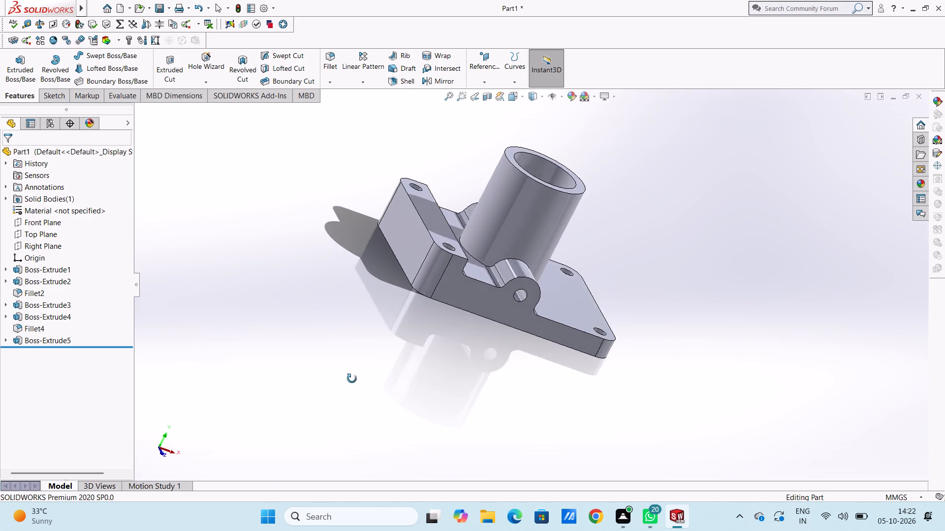
pyautogui.moveTo(352, 379); pyautogui.dragTo(296, 375, button='middle')
pyautogui.scroll(-5, 565, 279)
pyautogui.scroll(-4, 508, 301)
pyautogui.scroll(-4, 537, 263)
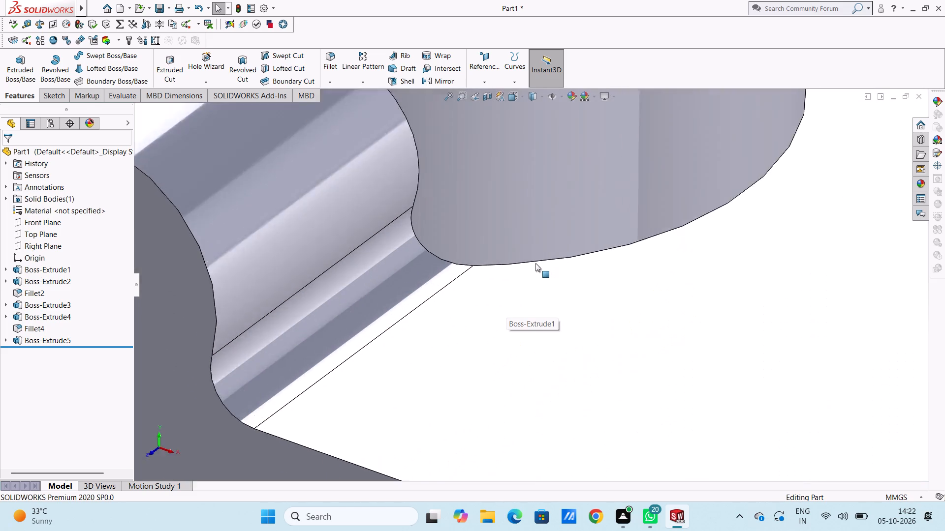
pyautogui.scroll(-13, 535, 263)
pyautogui.scroll(-11, 530, 282)
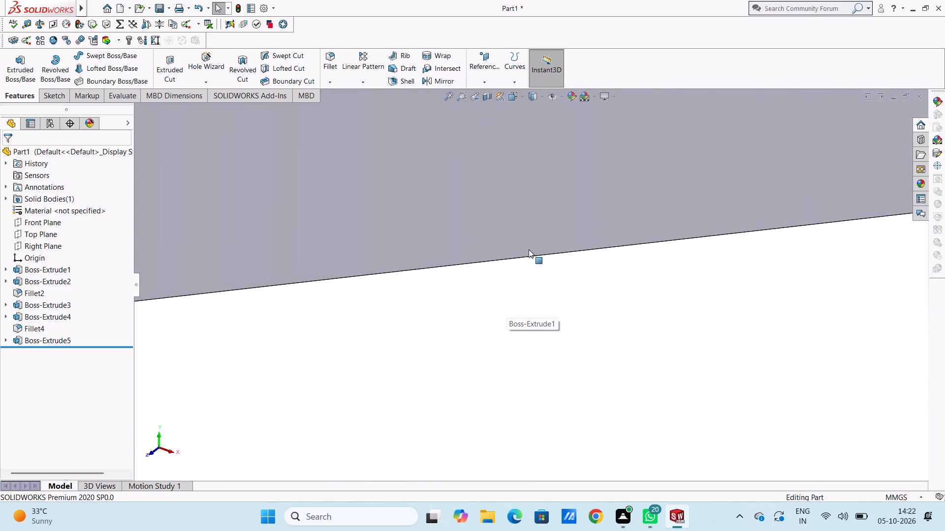
pyautogui.scroll(-4, 529, 249)
pyautogui.scroll(16, 529, 262)
pyautogui.scroll(16, 529, 262)
pyautogui.scroll(10, 529, 262)
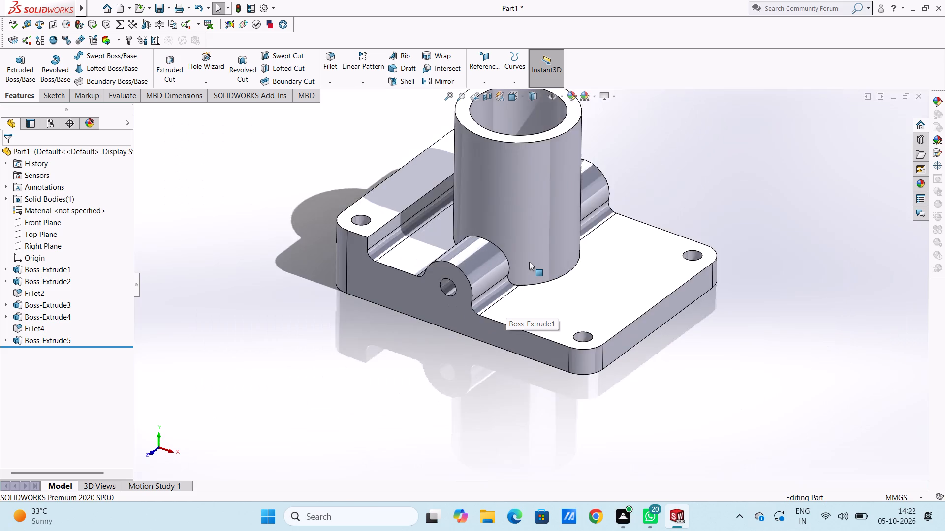
pyautogui.scroll(5, 529, 262)
pyautogui.moveTo(583, 230); pyautogui.dragTo(579, 253, button='middle')
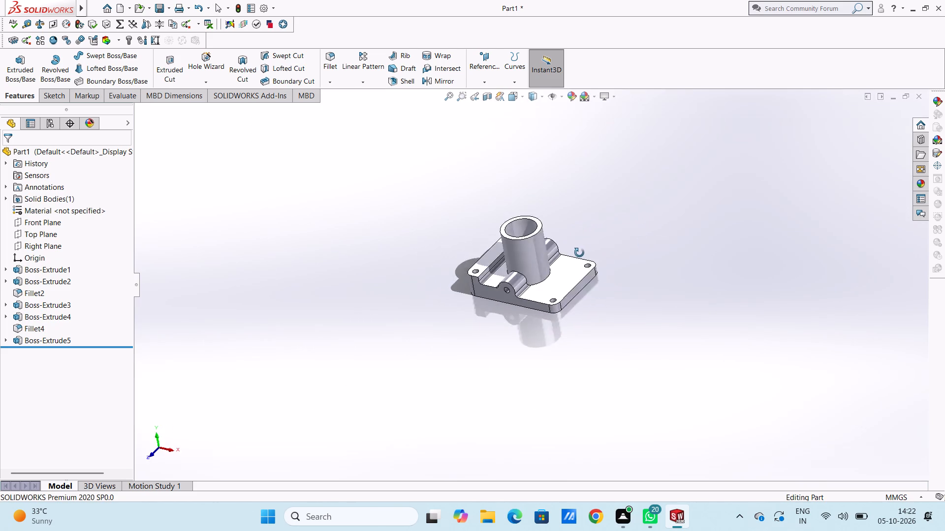
pyautogui.moveTo(579, 253); pyautogui.dragTo(606, 367, button='middle')
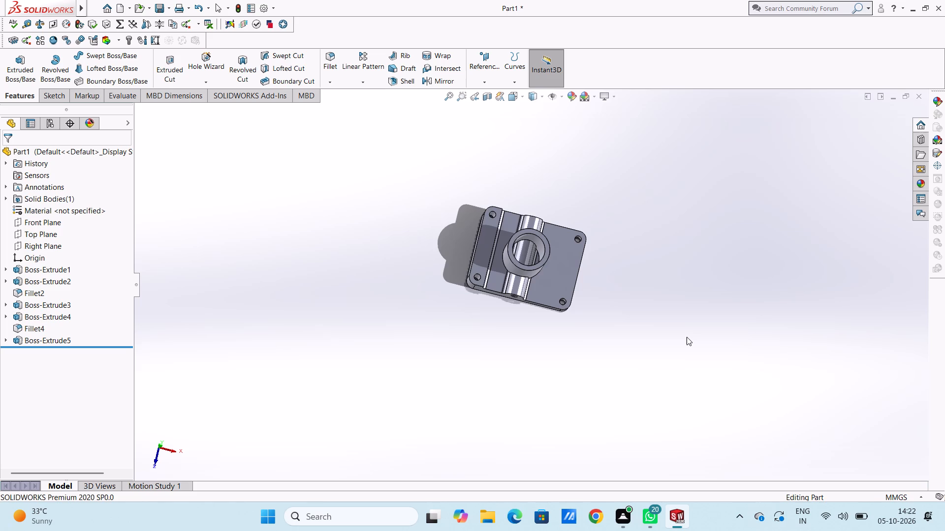
# Start a sketch on the vertical tube's top rim and draw a concentric circle of 10 mm radius matching its inner edge.
pyautogui.hotkey('ctrl', '5')
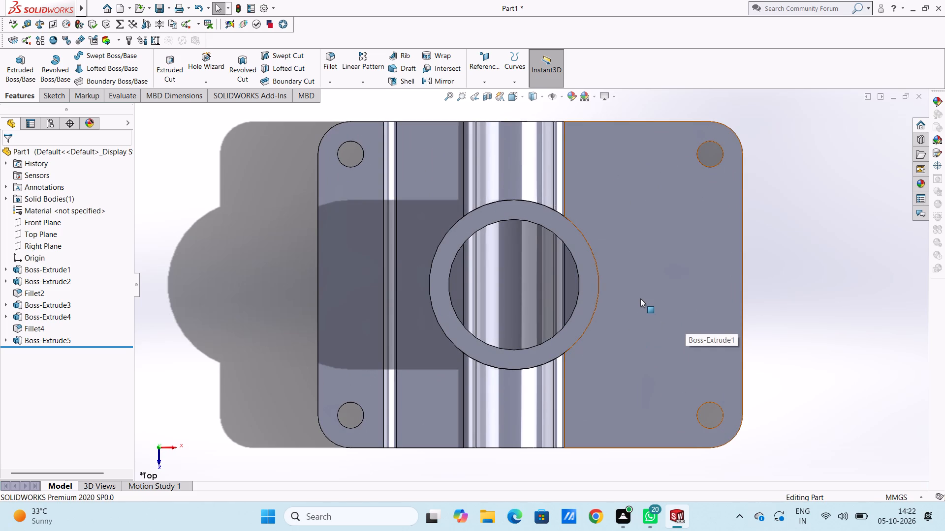
pyautogui.click(525, 213)
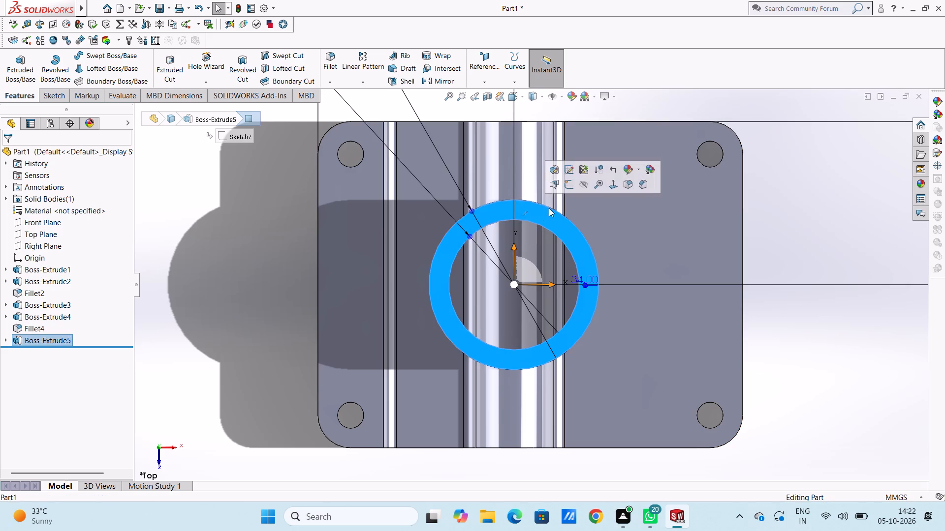
pyautogui.click(568, 183)
pyautogui.click(764, 200)
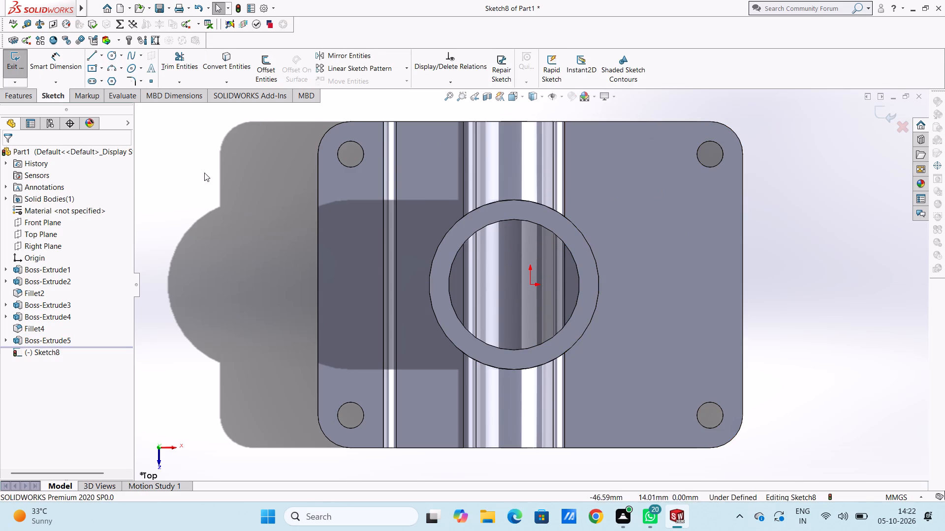
pyautogui.click(110, 58)
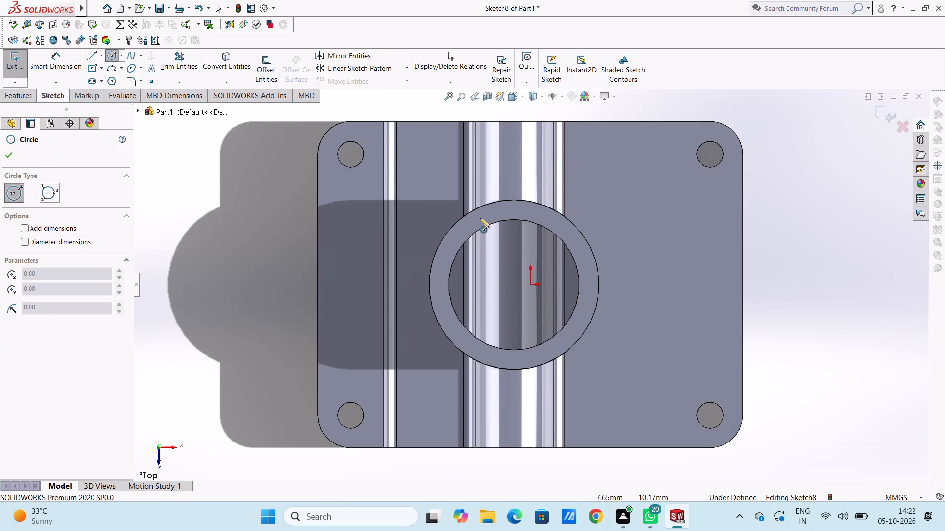
pyautogui.click(514, 285)
pyautogui.click(541, 224)
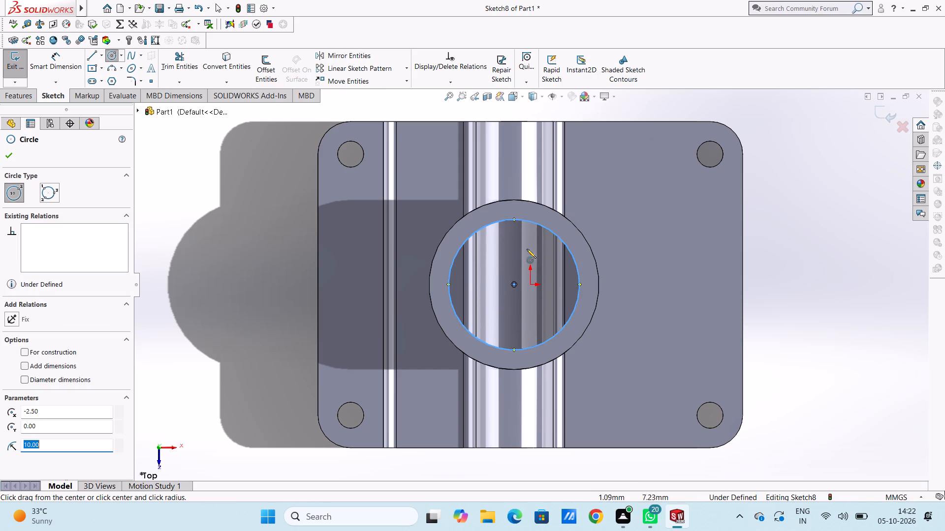
pyautogui.click(12, 157)
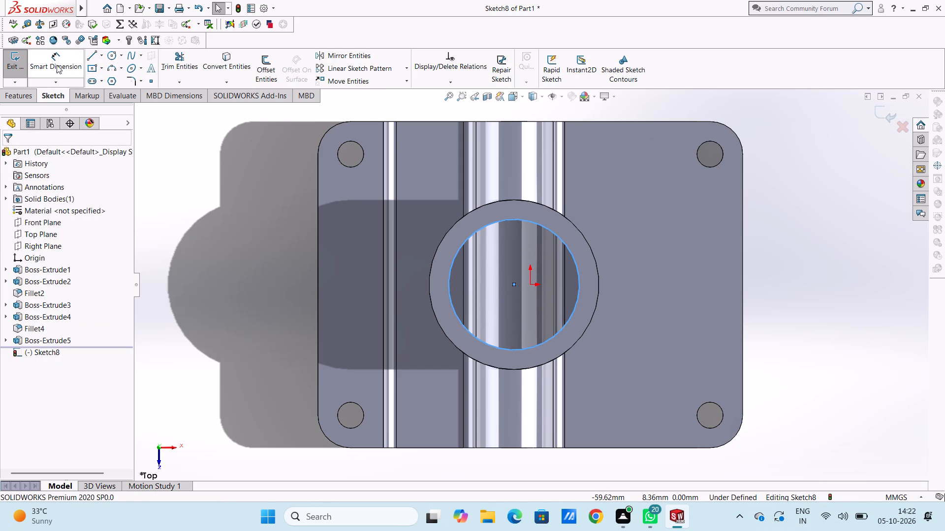
# Dimension the new circle's diameter to 20 mm.
pyautogui.click(57, 65)
pyautogui.click(575, 255)
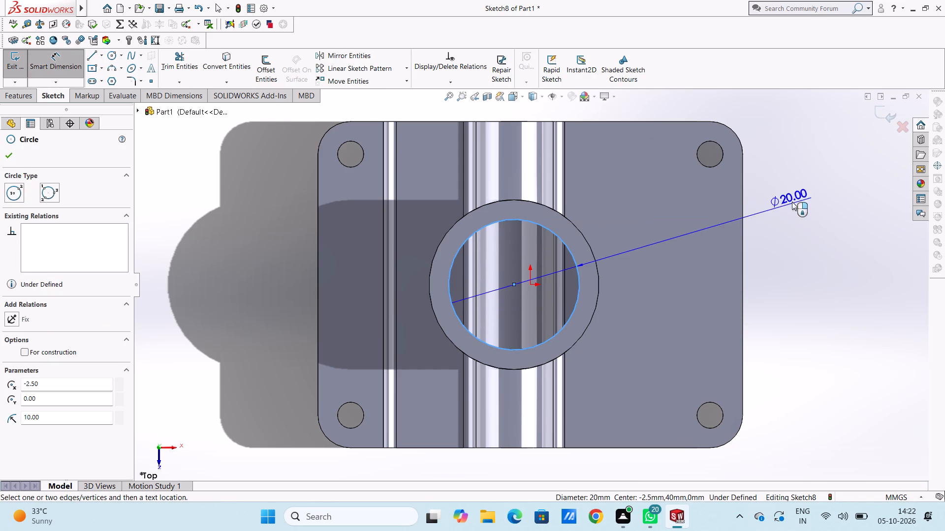
pyautogui.click(806, 190)
pyautogui.click(764, 179)
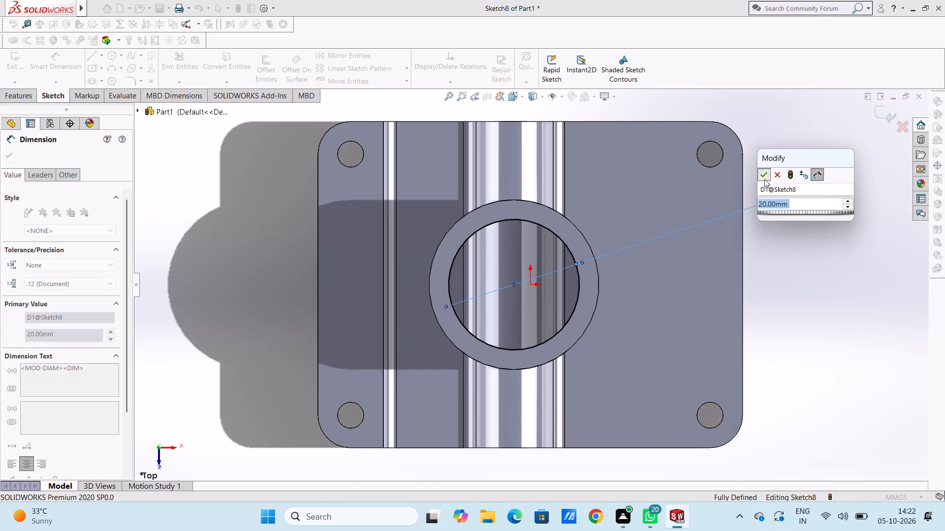
pyautogui.click(804, 264)
# Cut the circle 34 mm deep from the top rim to clear the vertical tube's bore.
pyautogui.scroll(3, 799, 358)
pyautogui.moveTo(770, 375); pyautogui.dragTo(756, 294, button='middle')
pyautogui.click(24, 103)
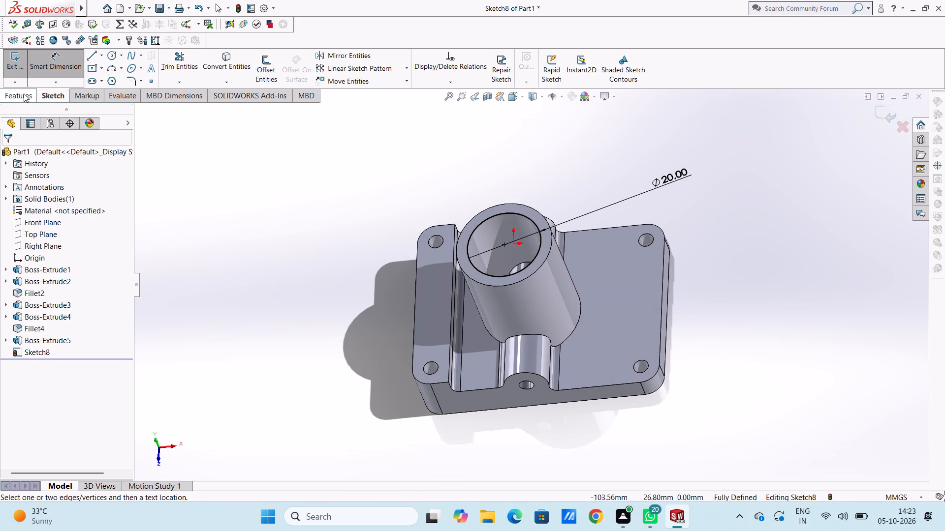
pyautogui.click(24, 93)
pyautogui.click(168, 64)
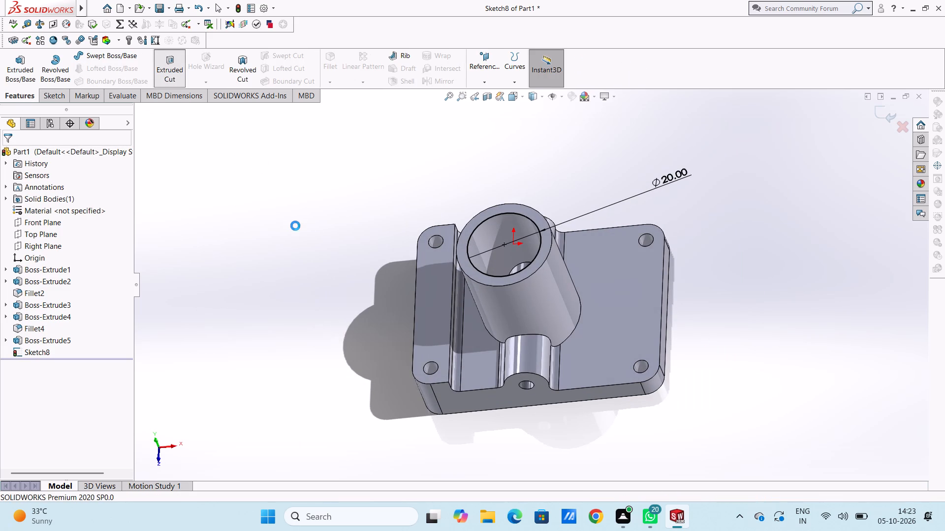
pyautogui.click(6, 157)
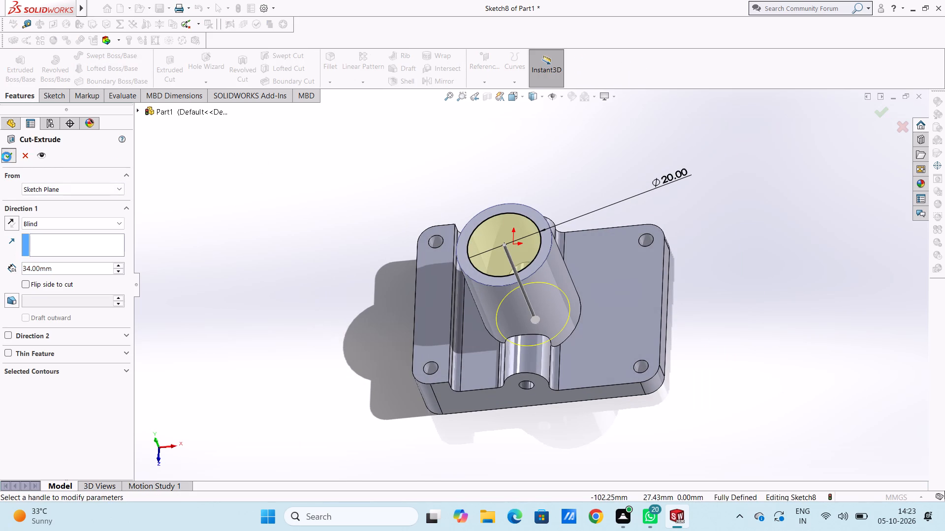
pyautogui.click(230, 235)
# Examine the inside of the vertical tube's bore from above and from the front.
pyautogui.moveTo(258, 252); pyautogui.dragTo(259, 326, button='middle')
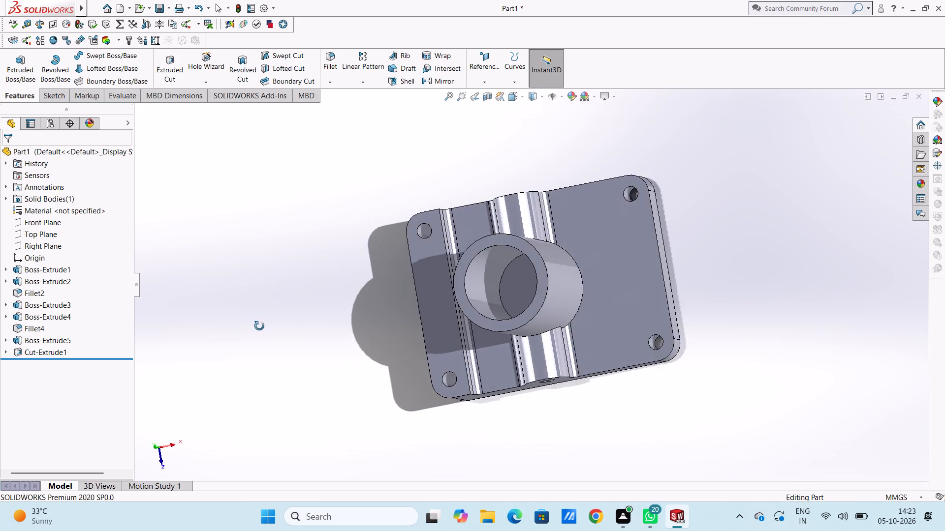
pyautogui.moveTo(259, 326); pyautogui.dragTo(280, 354, button='middle')
pyautogui.moveTo(288, 337); pyautogui.dragTo(301, 268, button='middle')
pyautogui.scroll(-1, 301, 268)
pyautogui.moveTo(314, 353); pyautogui.dragTo(296, 315, button='middle')
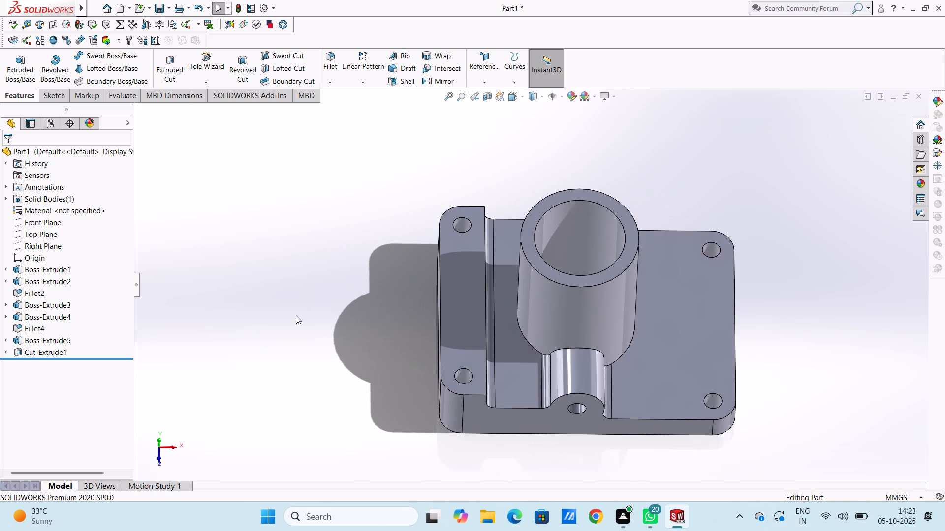
pyautogui.scroll(2, 296, 315)
pyautogui.moveTo(314, 337); pyautogui.dragTo(328, 419, button='middle')
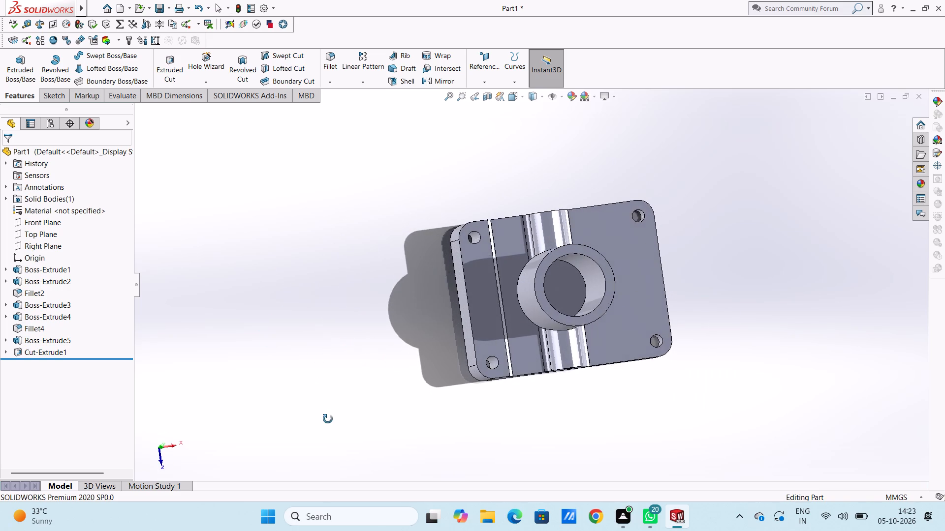
# Start a sketch on the plate's front face and draw a 2 mm radius circle concentric with the horizontal tube's hole.
pyautogui.moveTo(328, 419); pyautogui.dragTo(334, 419, button='middle')
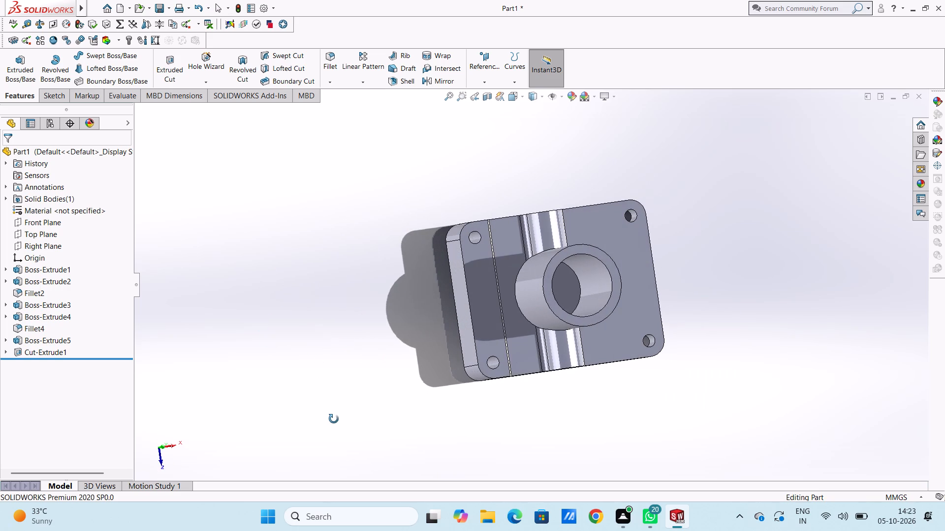
pyautogui.moveTo(334, 419); pyautogui.dragTo(319, 351, button='middle')
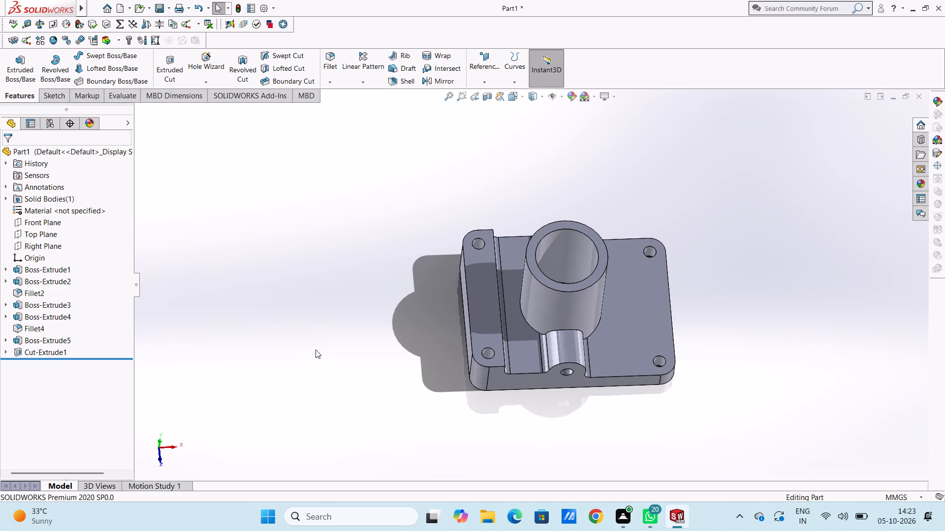
pyautogui.hotkey('ctrl', '1')
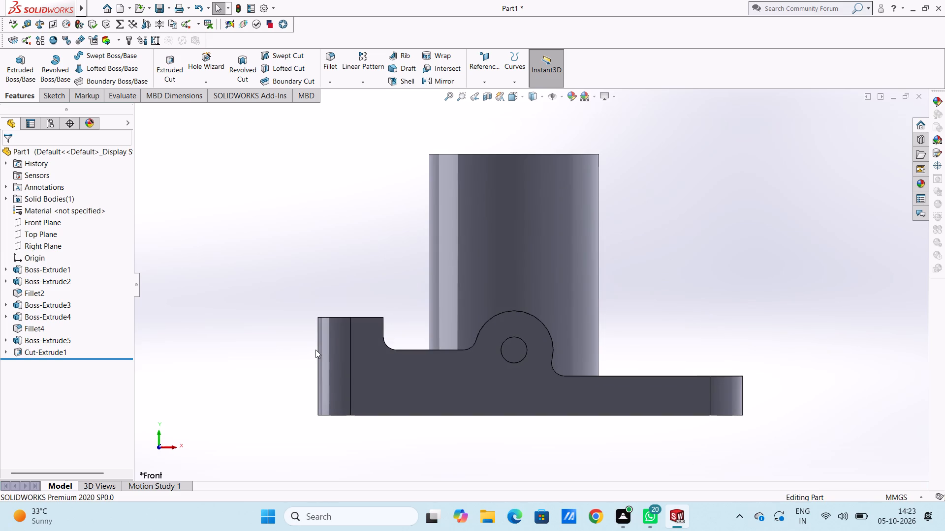
pyautogui.click(530, 336)
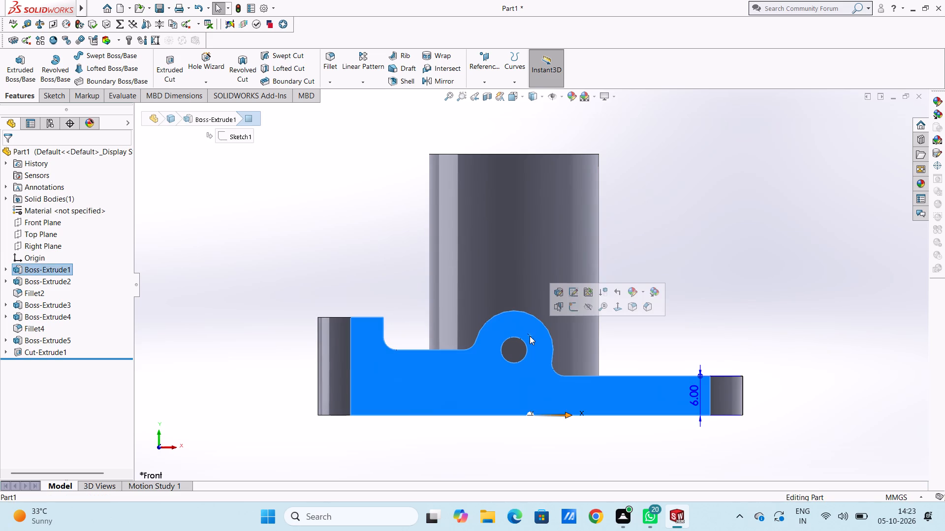
pyautogui.click(573, 308)
pyautogui.click(682, 293)
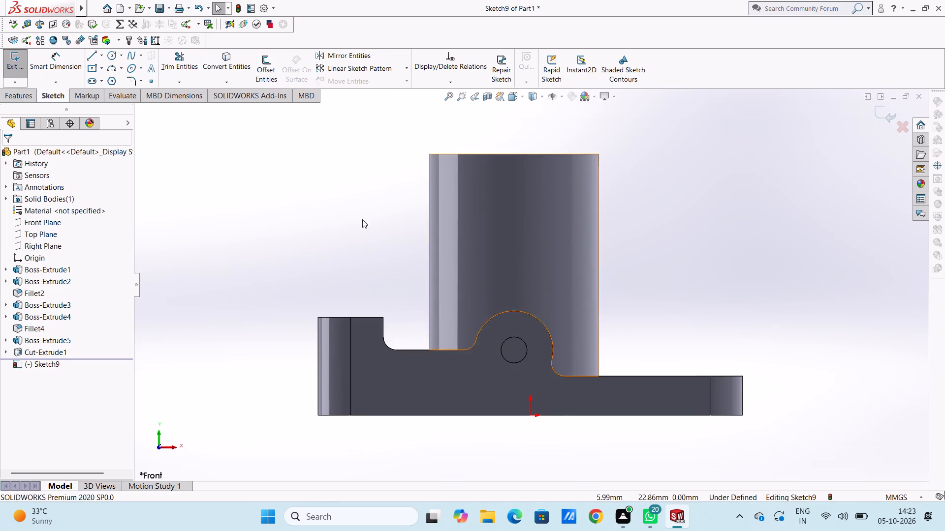
pyautogui.click(113, 52)
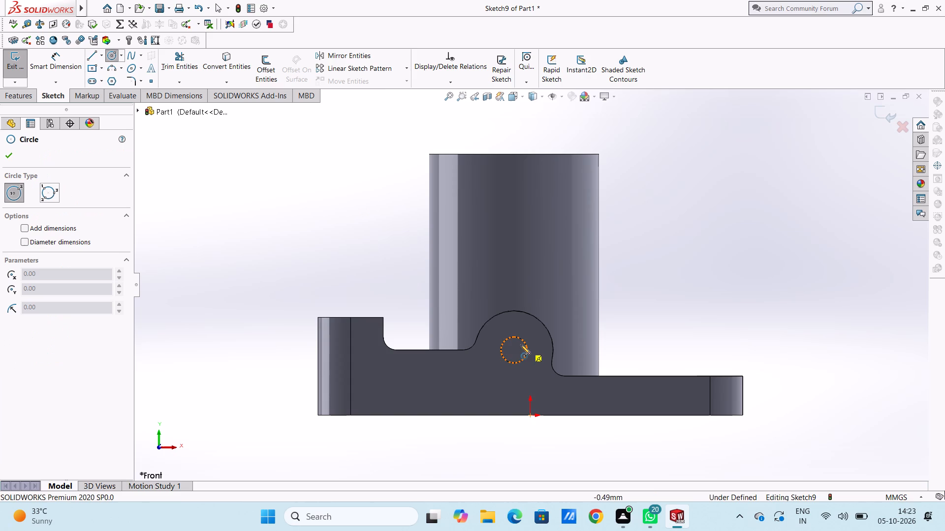
pyautogui.click(514, 349)
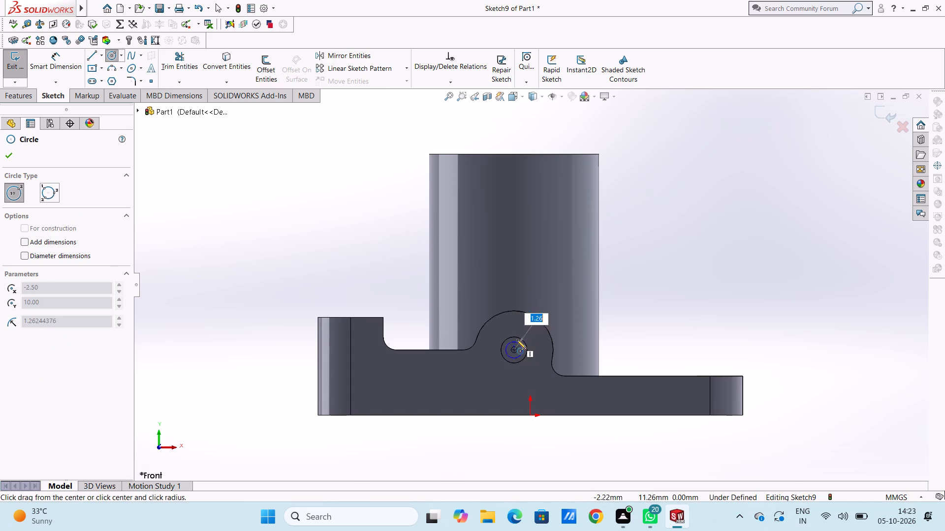
pyautogui.click(518, 338)
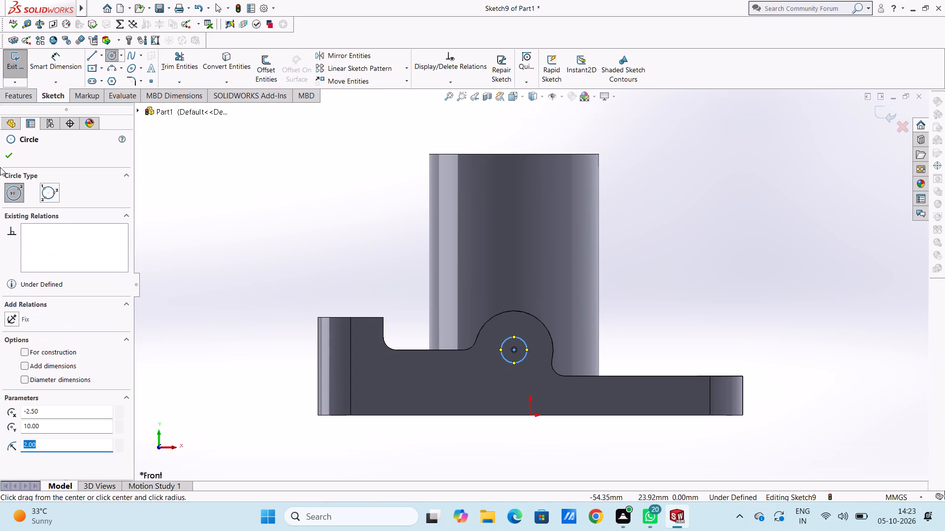
pyautogui.click(9, 156)
# Dimension the new circle's diameter as 4 mm.
pyautogui.click(69, 66)
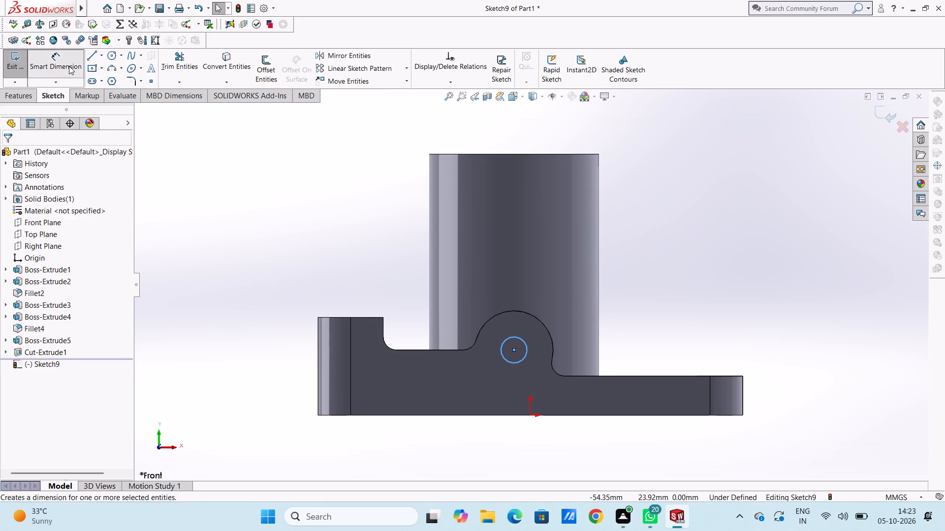
pyautogui.click(522, 339)
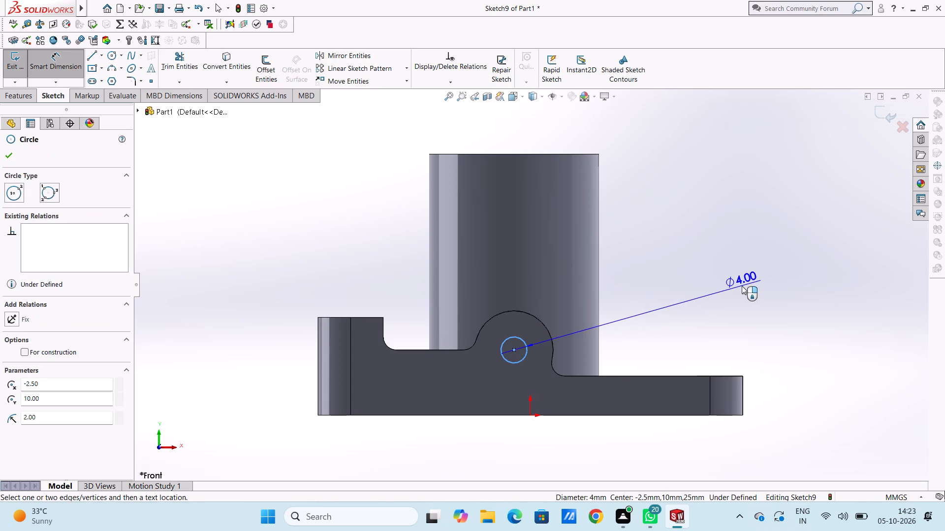
pyautogui.click(742, 286)
pyautogui.click(697, 269)
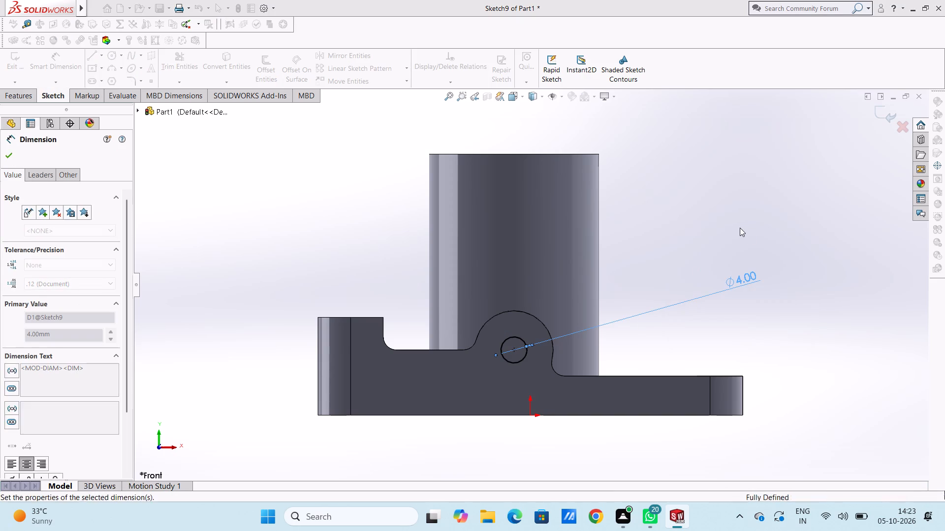
pyautogui.click(740, 228)
# Cut the 4 mm circle 50 mm deep through the horizontal tube and the vertical tube's walls.
pyautogui.moveTo(759, 234); pyautogui.dragTo(720, 278, button='middle')
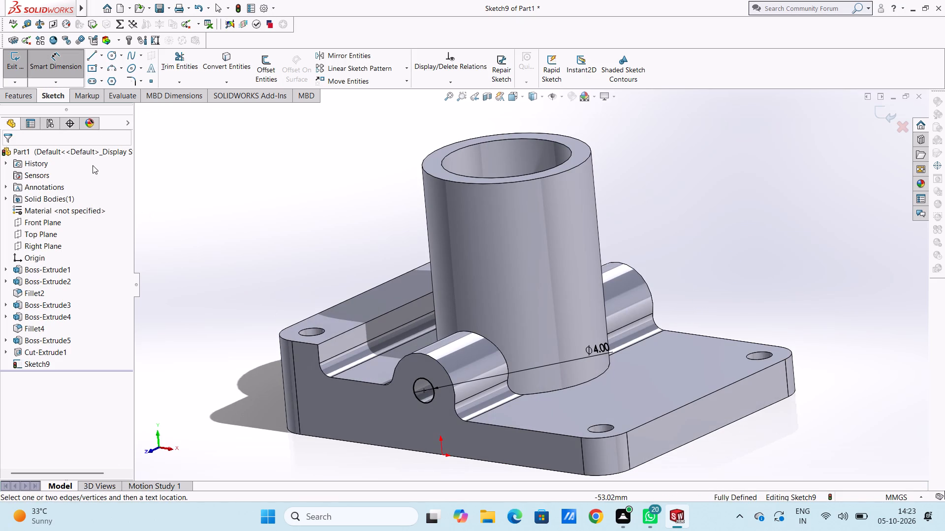
pyautogui.click(28, 98)
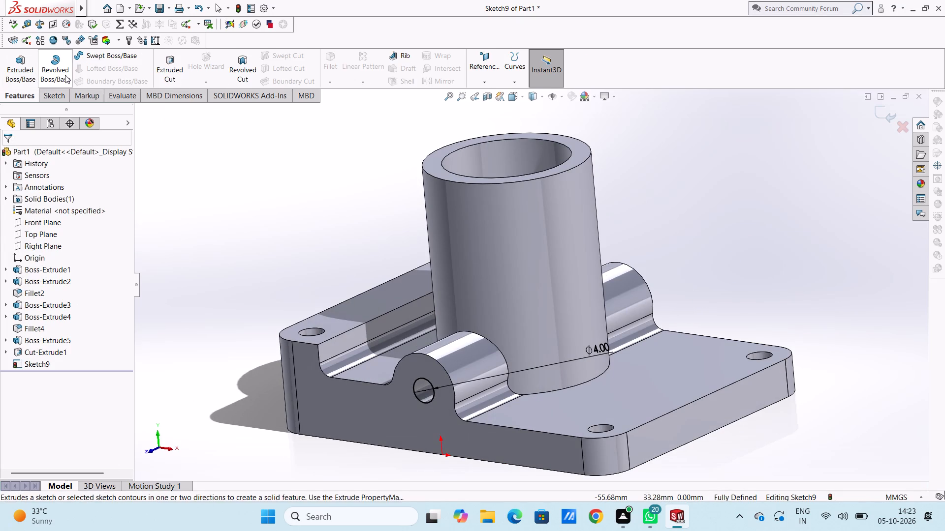
pyautogui.click(168, 65)
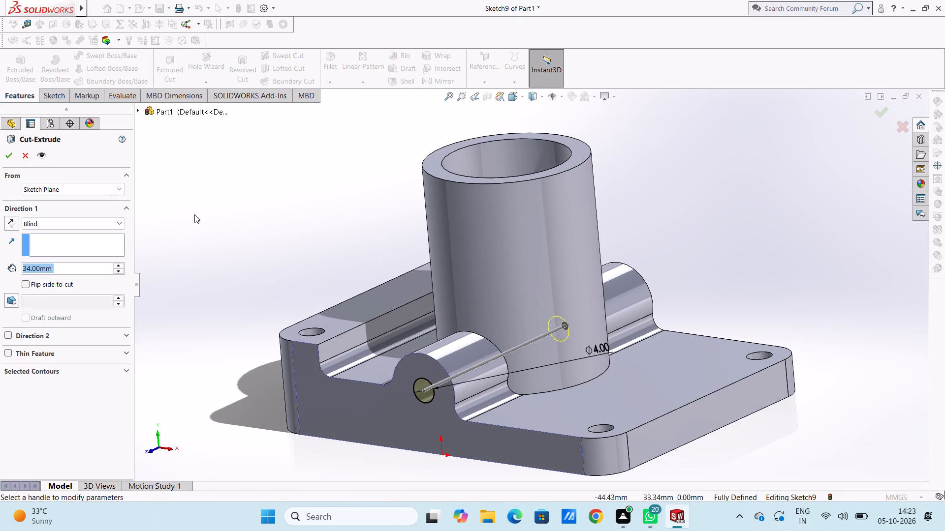
pyautogui.write('50')
pyautogui.press('Return')
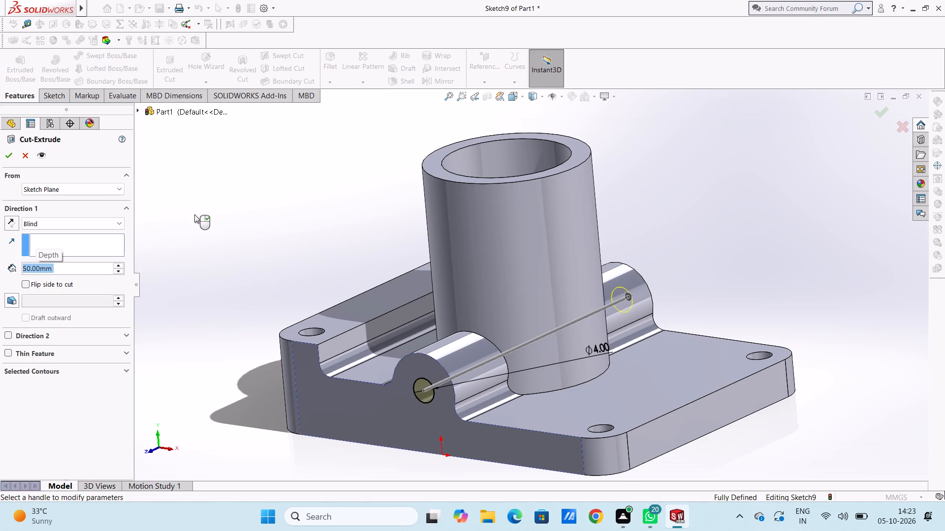
pyautogui.click(12, 155)
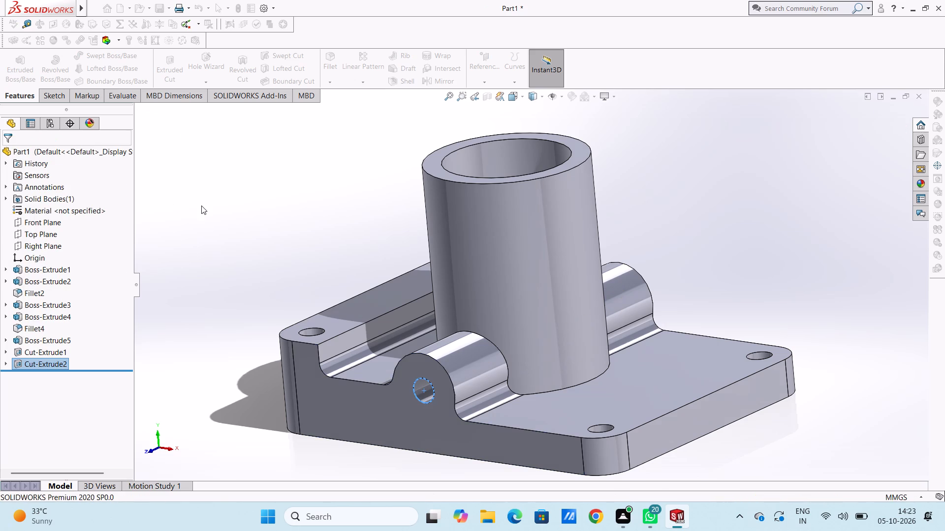
pyautogui.click(201, 206)
# Examine the cross hole from the front and through the open top of the vertical tube.
pyautogui.moveTo(210, 216); pyautogui.dragTo(254, 183, button='middle')
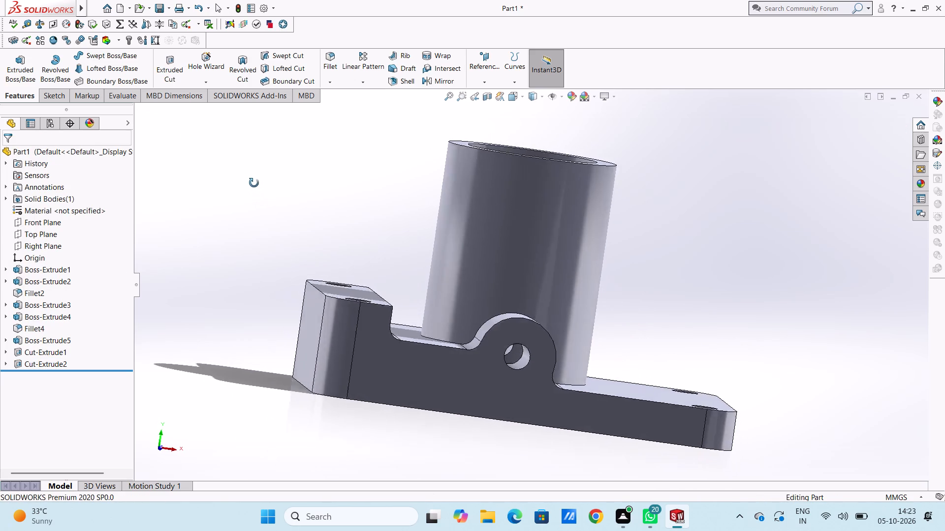
pyautogui.moveTo(254, 183); pyautogui.dragTo(245, 218, button='middle')
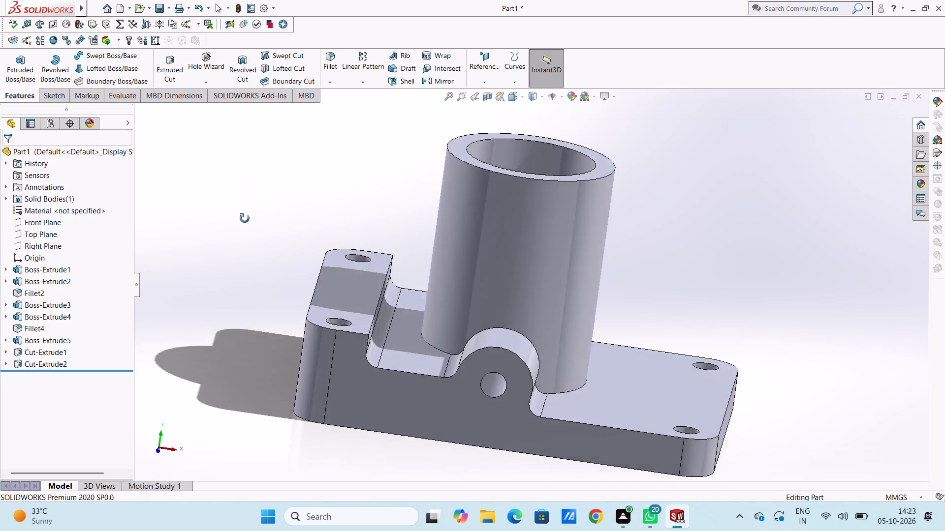
pyautogui.moveTo(245, 218); pyautogui.dragTo(239, 357, button='middle')
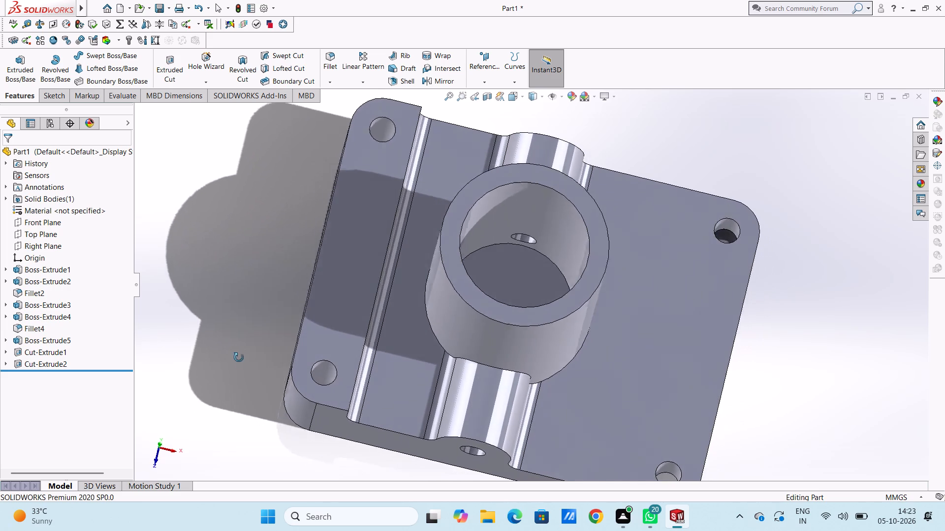
pyautogui.moveTo(239, 357); pyautogui.dragTo(240, 375, button='middle')
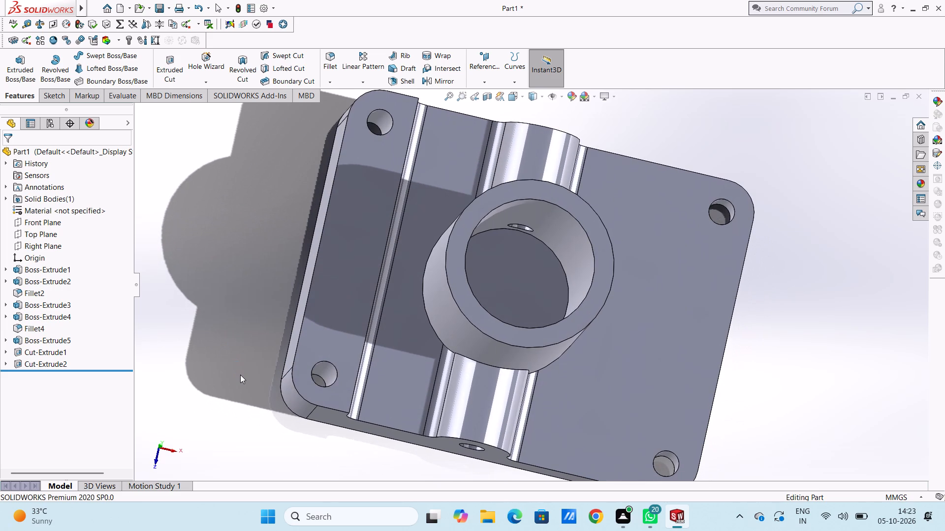
pyautogui.scroll(2, 239, 293)
pyautogui.moveTo(258, 286); pyautogui.dragTo(249, 254, button='middle')
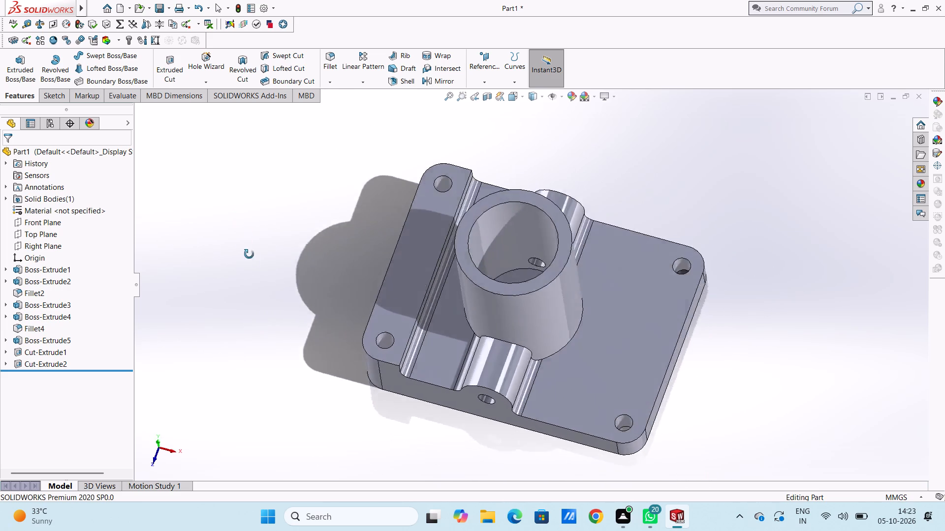
pyautogui.moveTo(249, 254); pyautogui.dragTo(272, 255, button='middle')
# Start a sketch on the vertical tube's top rim and draw a 26 mm line across its outer diameter, parallel to the horizontal tube.
pyautogui.hotkey('ctrl', '5')
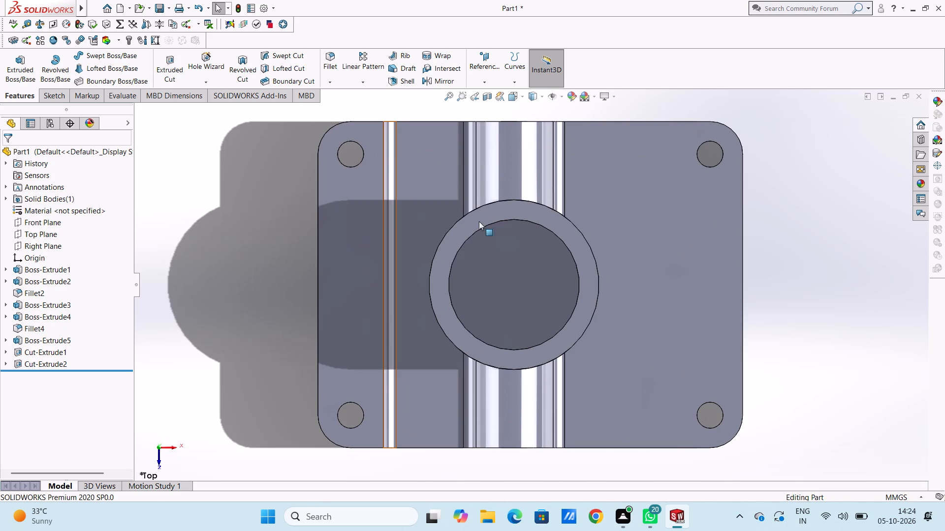
pyautogui.click(510, 212)
pyautogui.click(549, 185)
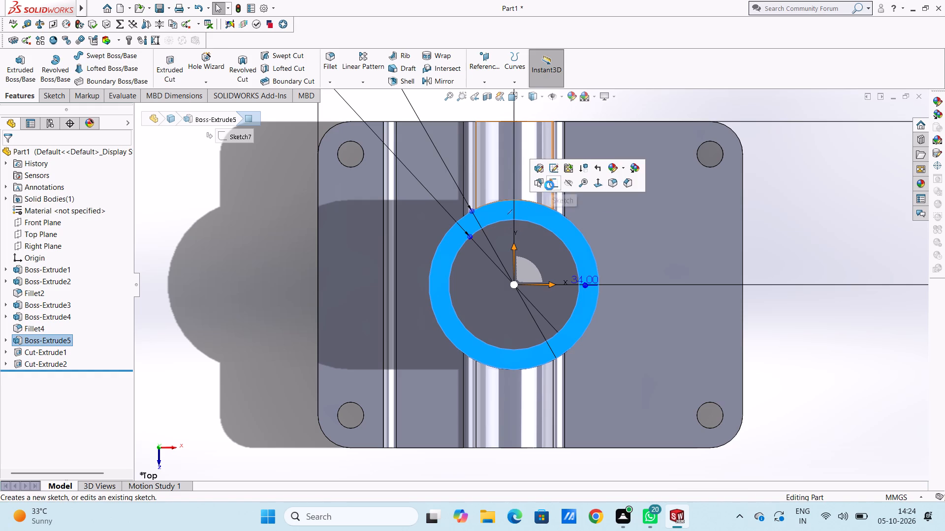
pyautogui.click(779, 216)
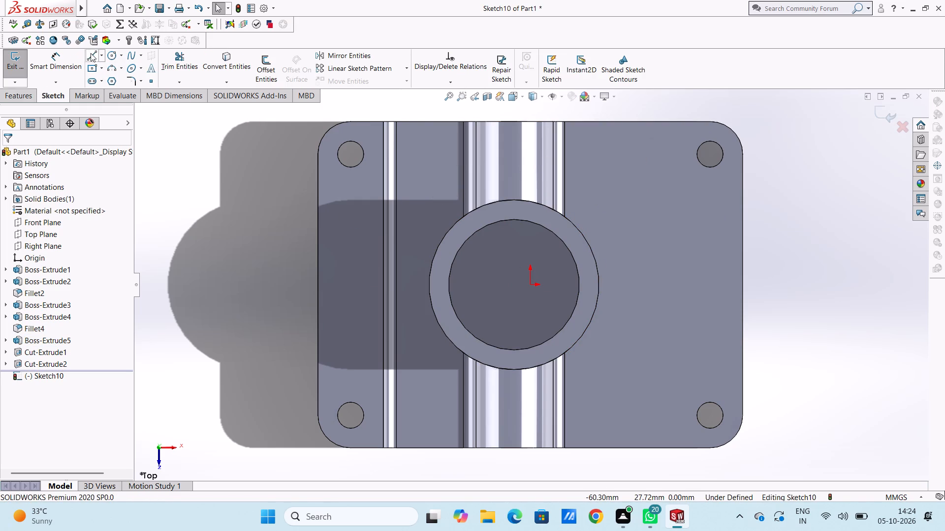
pyautogui.click(91, 53)
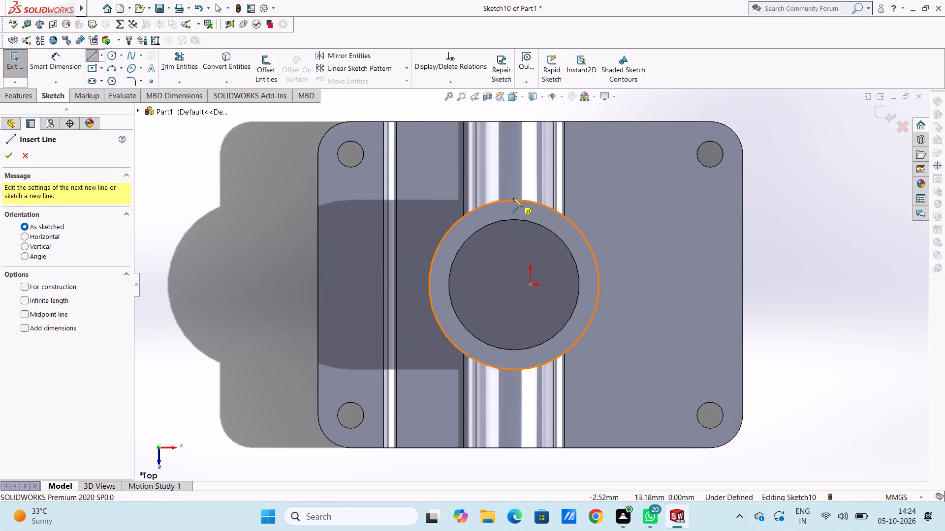
pyautogui.click(513, 198)
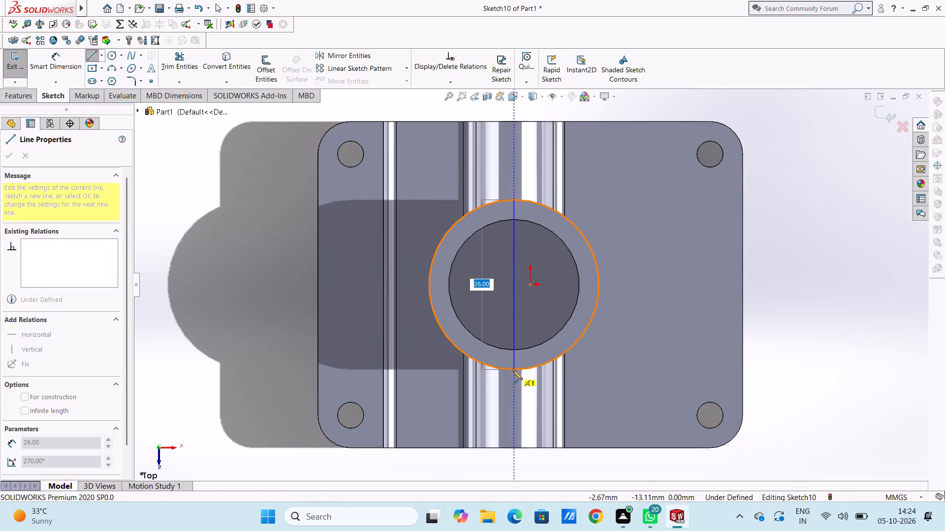
pyautogui.click(513, 370)
pyautogui.press('Escape')
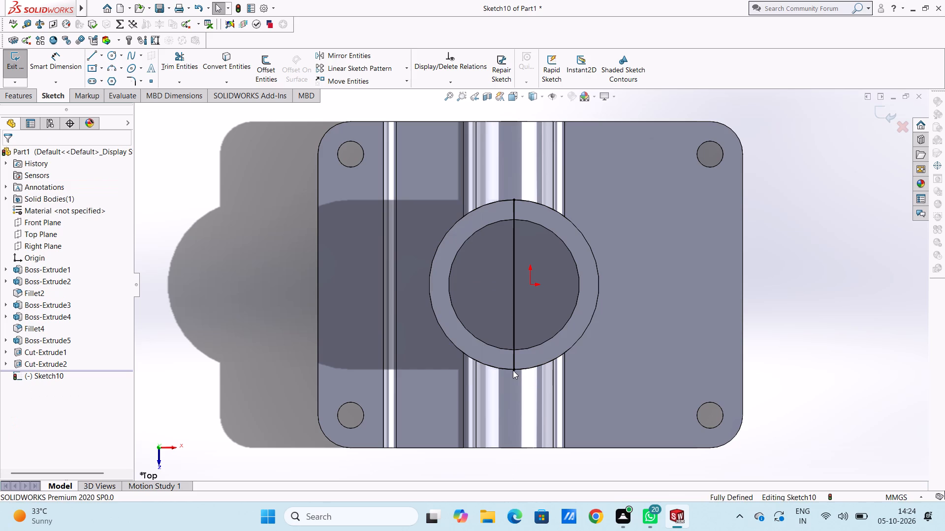
# Offset the centre line by 3 mm in both directions.
pyautogui.click(268, 71)
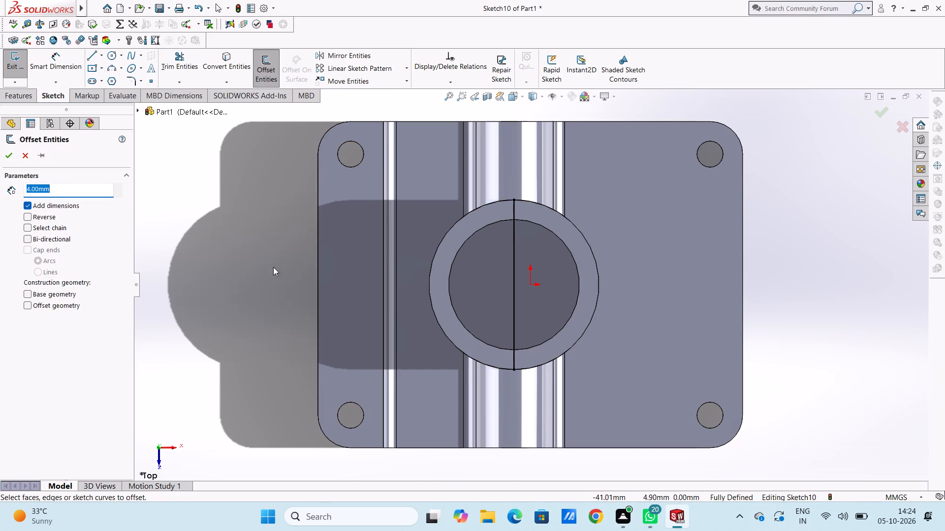
pyautogui.press('3')
pyautogui.press('Return')
pyautogui.click(514, 251)
pyautogui.click(30, 236)
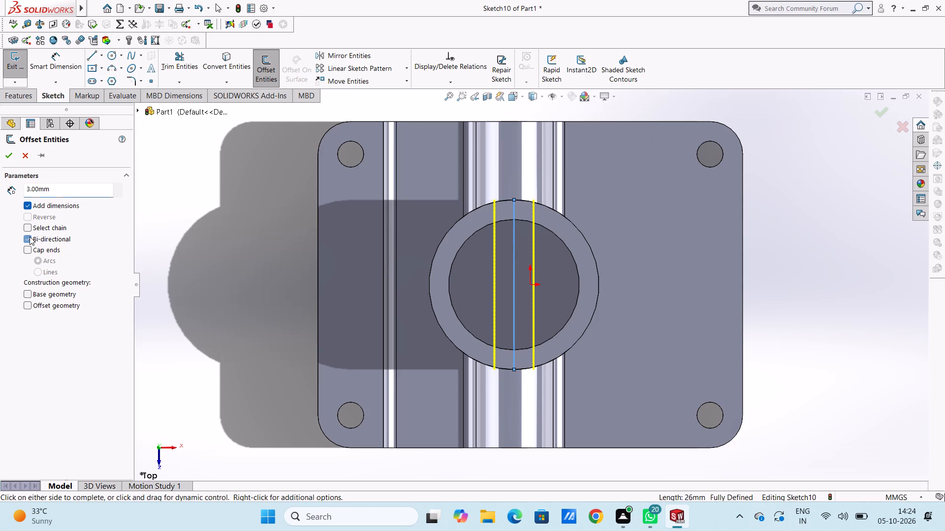
pyautogui.click(5, 154)
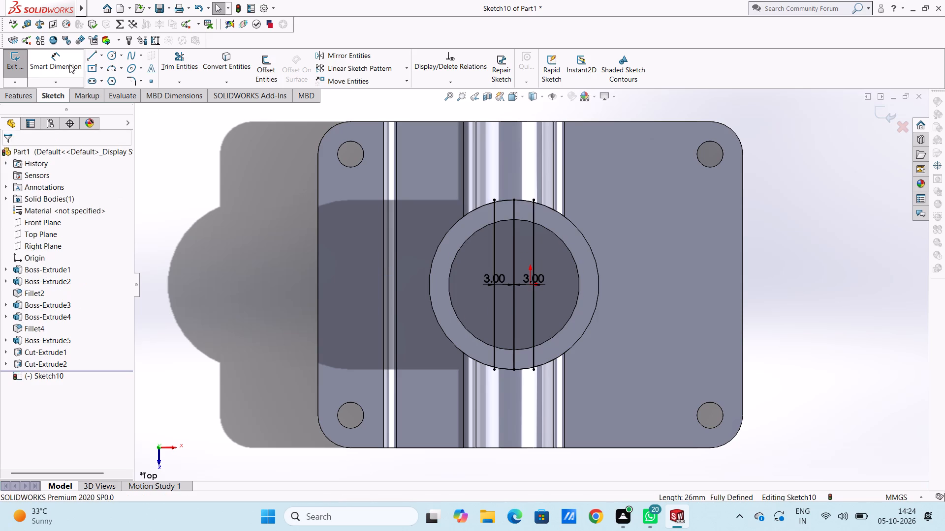
# Close both ends of the slot profile with 6 mm lines joining the endpoints of the two offset lines.
pyautogui.click(94, 56)
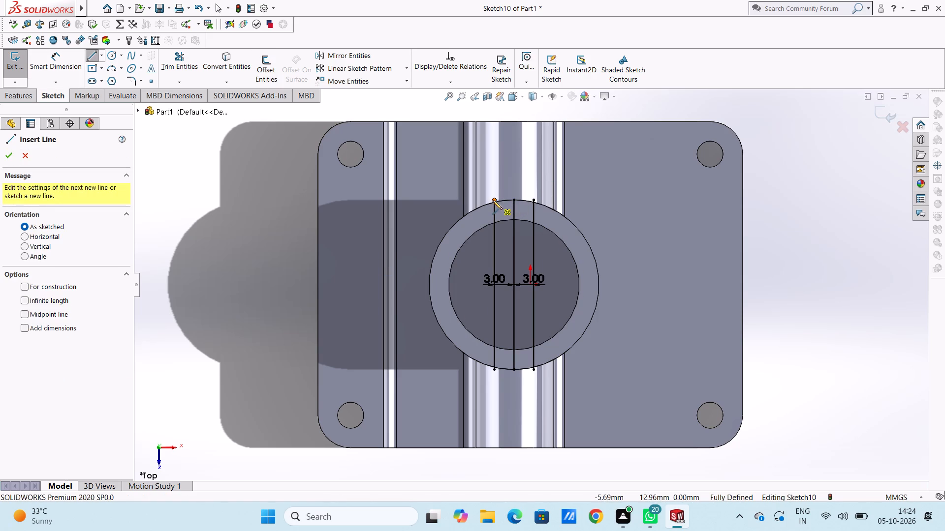
pyautogui.click(492, 200)
pyautogui.click(535, 199)
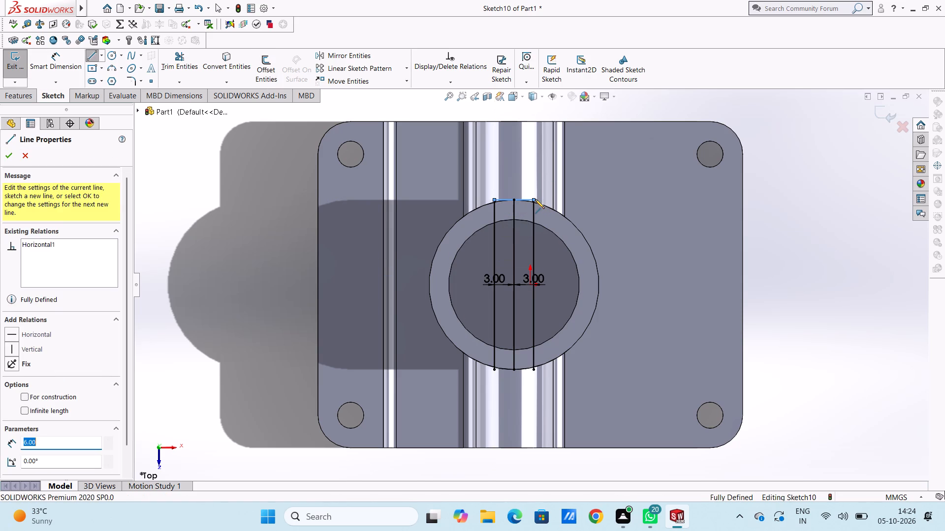
pyautogui.press('Escape')
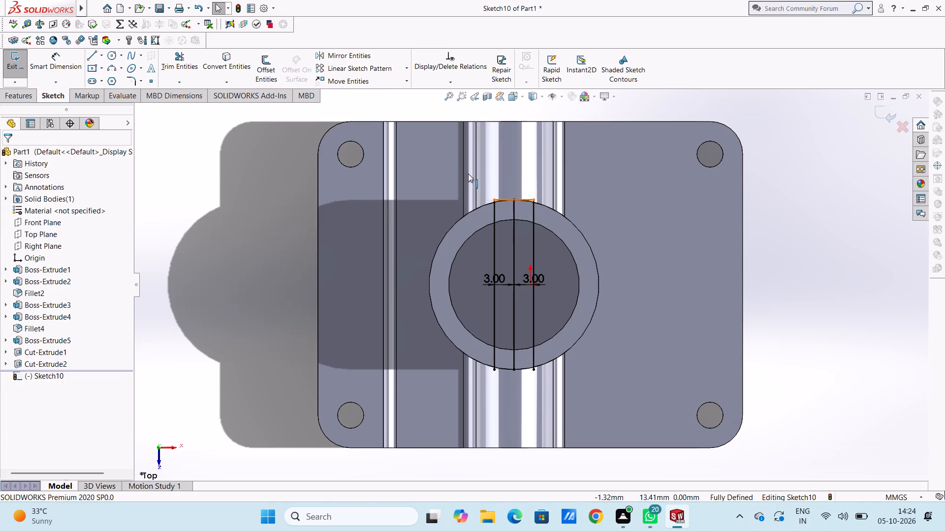
pyautogui.click(96, 56)
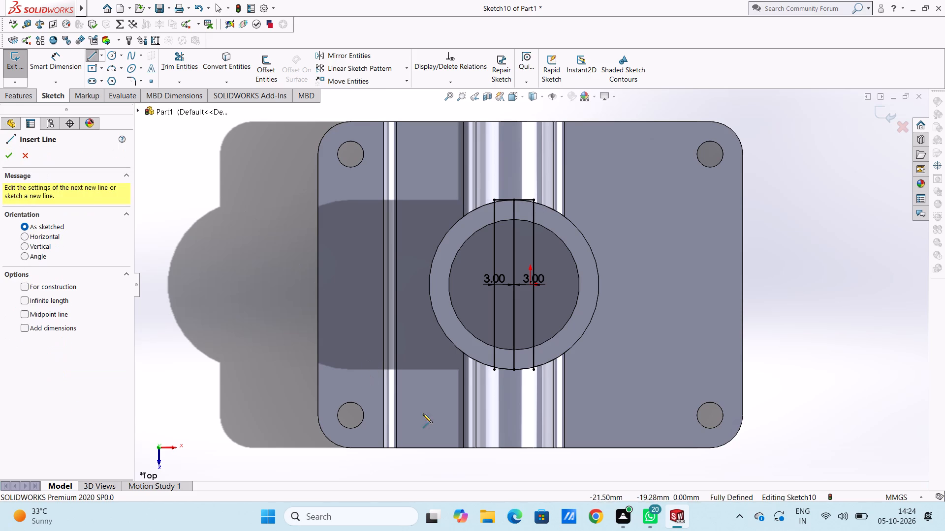
pyautogui.click(495, 371)
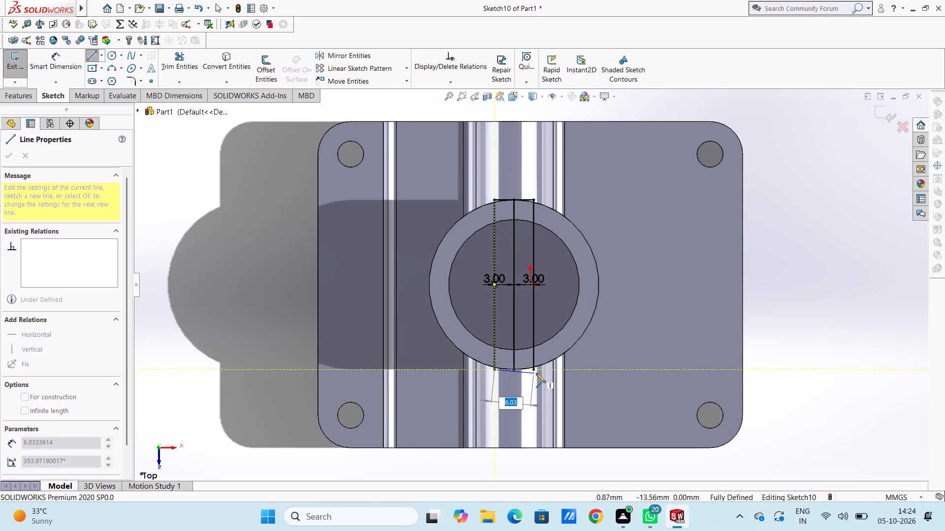
pyautogui.click(535, 370)
pyautogui.press('Escape')
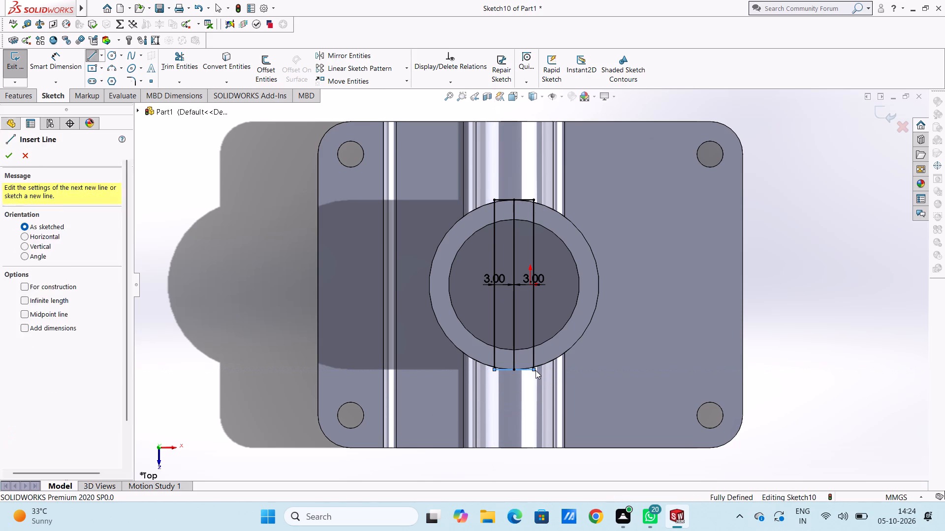
pyautogui.press('Escape')
# Extrude-cut every region of the 6 mm wide slot profile 10 mm deep into the top of the vertical tube.
pyautogui.moveTo(280, 365); pyautogui.dragTo(266, 299, button='middle')
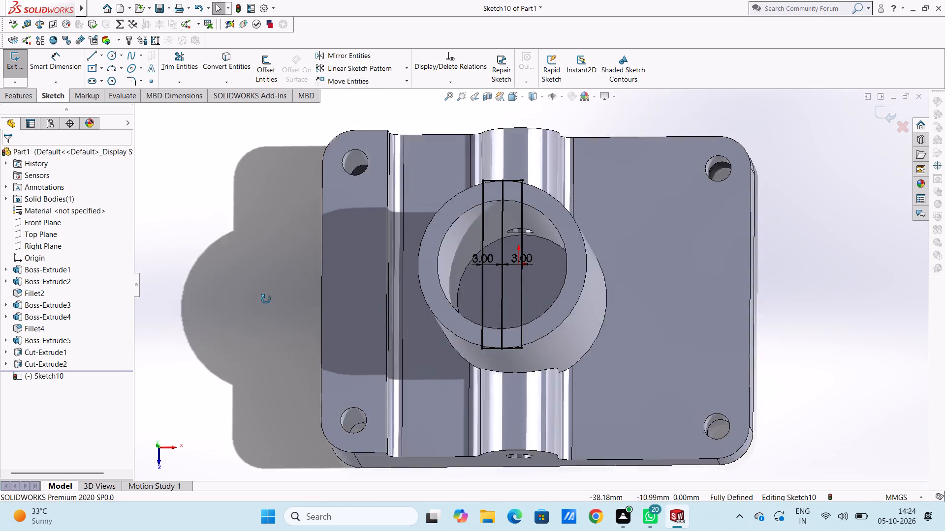
pyautogui.moveTo(266, 299); pyautogui.dragTo(251, 277, button='middle')
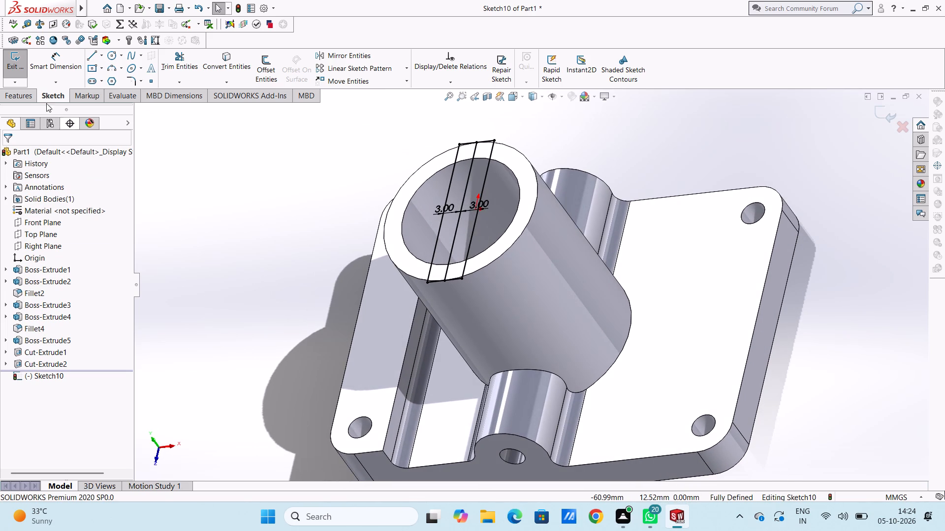
pyautogui.click(22, 96)
pyautogui.click(158, 71)
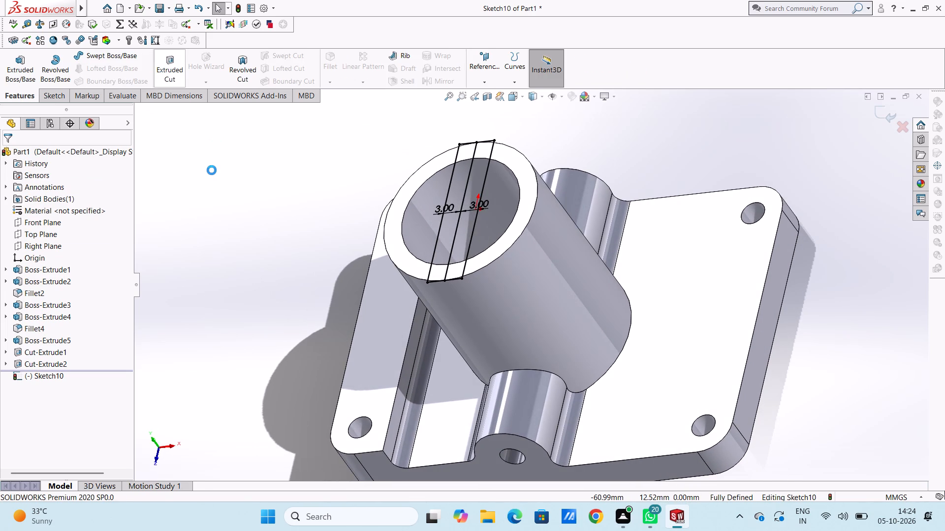
pyautogui.click(453, 184)
pyautogui.click(478, 156)
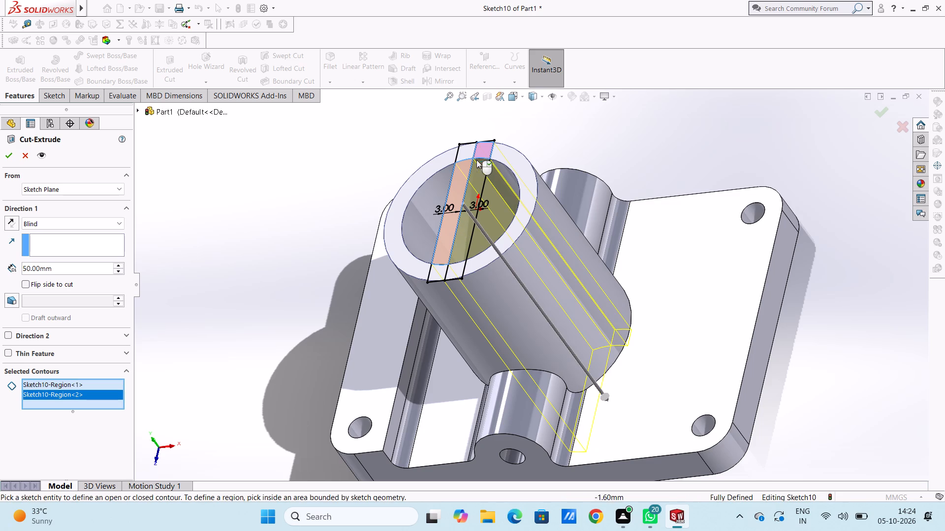
pyautogui.moveTo(282, 266); pyautogui.dragTo(283, 266, button='middle')
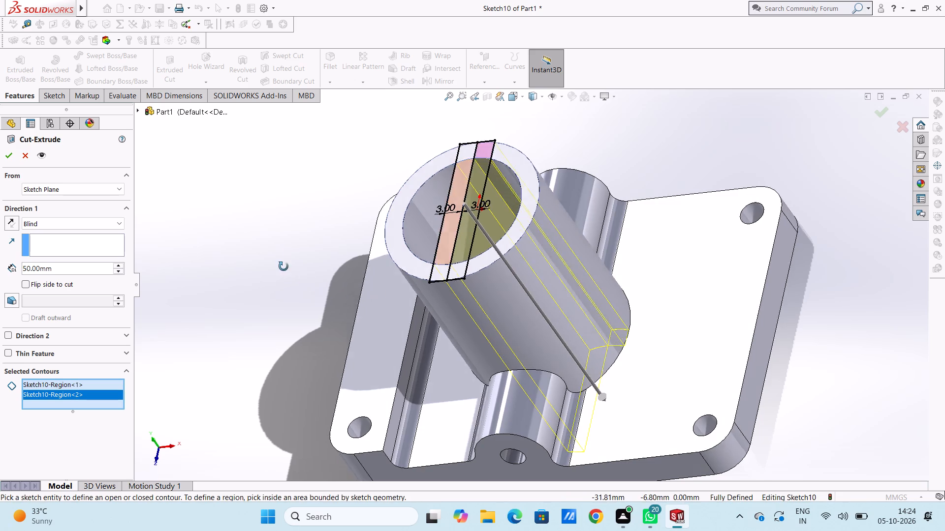
pyautogui.moveTo(283, 266); pyautogui.dragTo(293, 311, button='middle')
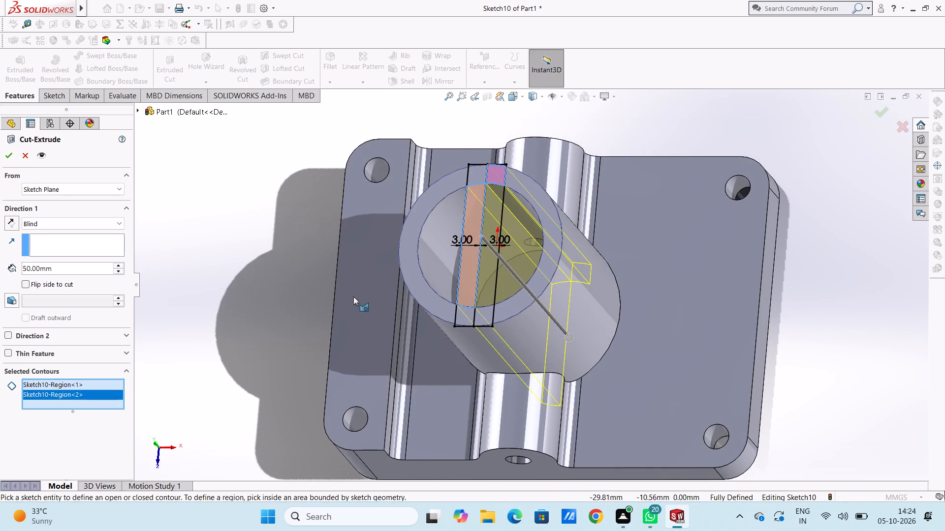
pyautogui.click(490, 271)
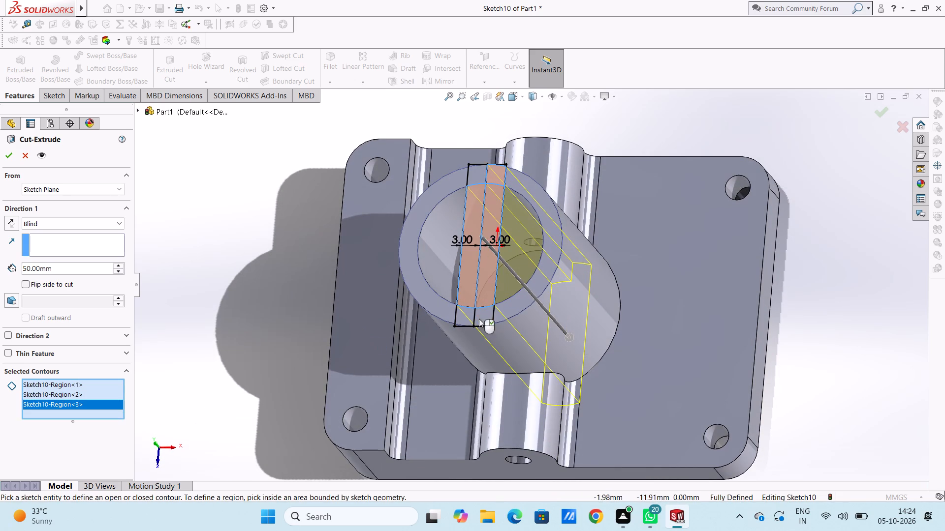
pyautogui.click(486, 316)
pyautogui.click(460, 312)
pyautogui.moveTo(252, 308); pyautogui.dragTo(256, 281, button='middle')
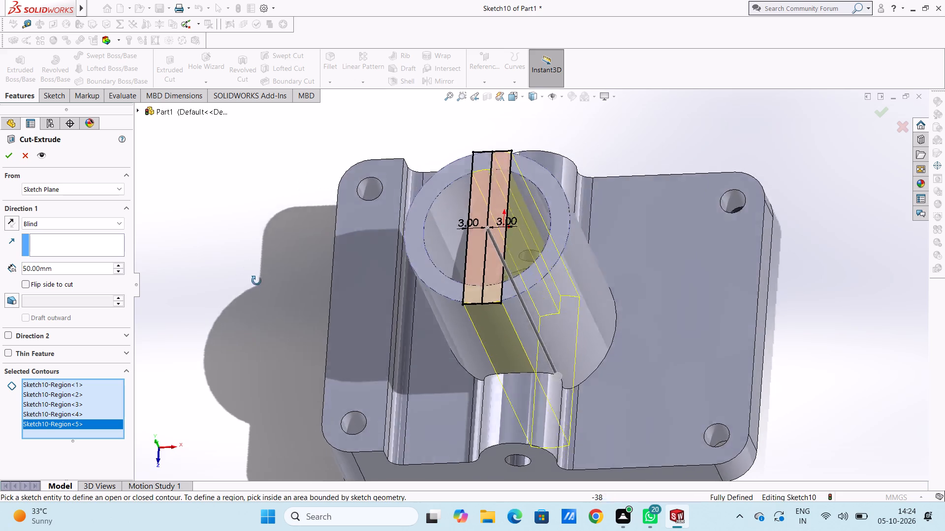
pyautogui.moveTo(256, 281); pyautogui.dragTo(254, 289, button='middle')
pyautogui.click(477, 165)
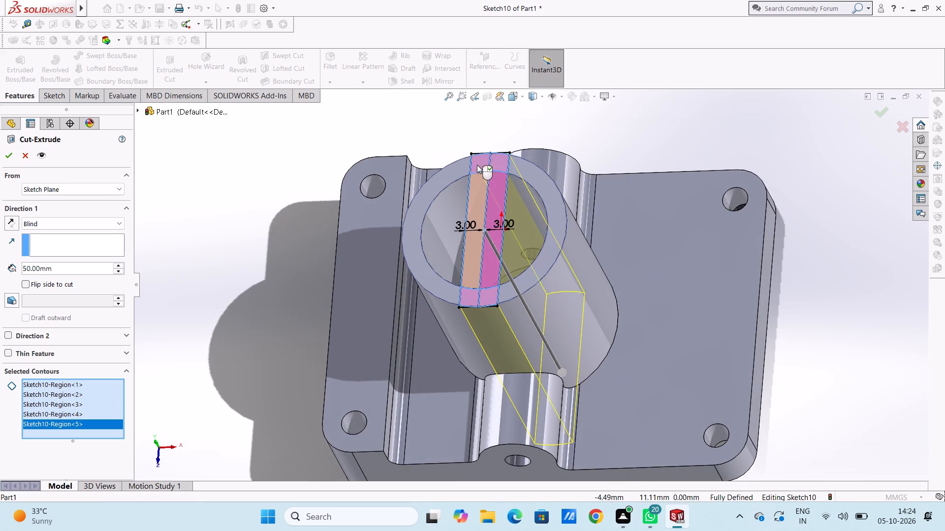
pyautogui.moveTo(509, 129); pyautogui.dragTo(510, 145, button='middle')
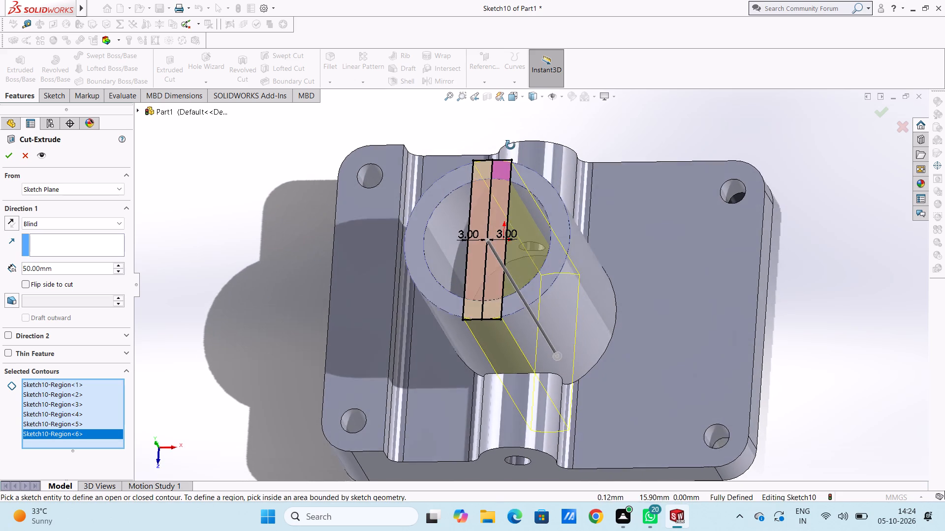
pyautogui.moveTo(510, 145); pyautogui.dragTo(510, 148, button='middle')
pyautogui.scroll(-2, 492, 179)
pyautogui.scroll(1, 492, 179)
pyautogui.scroll(-5, 492, 179)
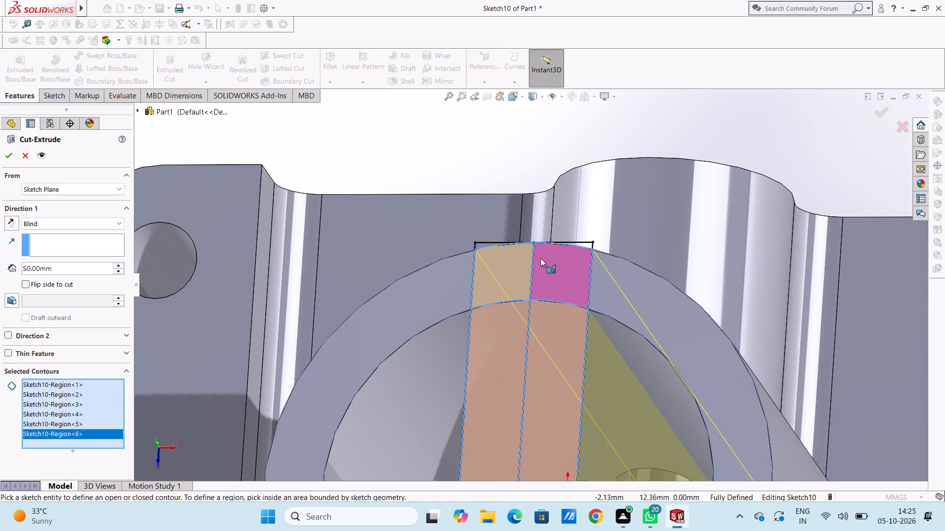
pyautogui.scroll(-4, 540, 260)
pyautogui.scroll(-3, 562, 311)
pyautogui.click(312, 153)
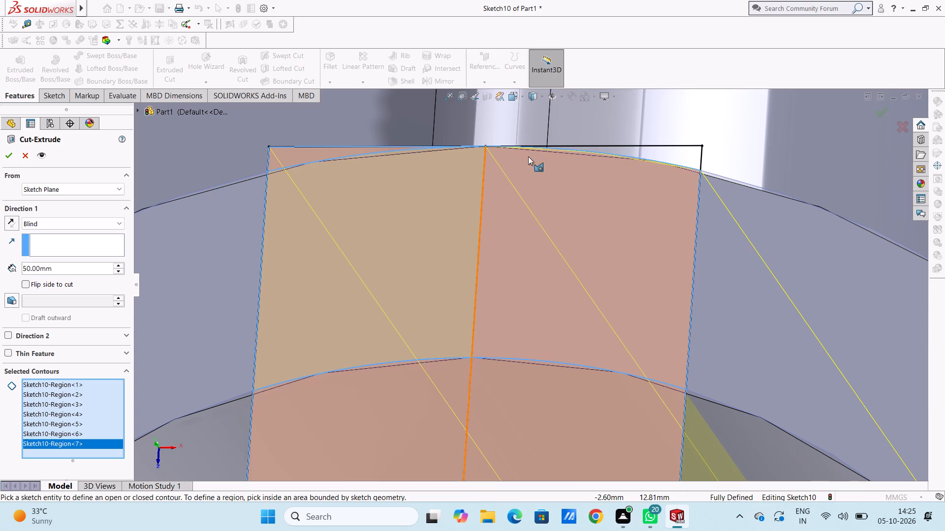
pyautogui.click(651, 149)
pyautogui.scroll(6, 595, 237)
pyautogui.scroll(4, 563, 321)
pyautogui.scroll(5, 531, 417)
pyautogui.scroll(-5, 517, 410)
pyautogui.scroll(-6, 546, 300)
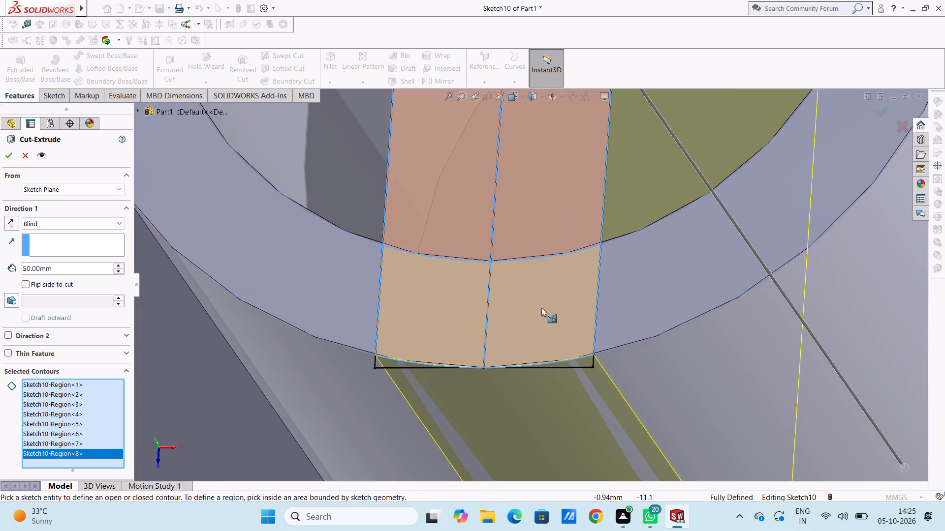
pyautogui.click(382, 364)
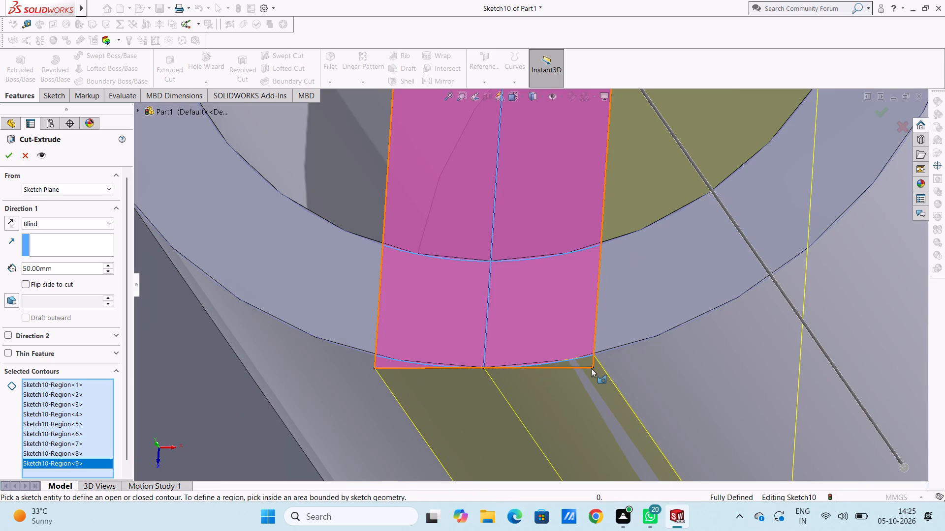
pyautogui.click(575, 361)
pyautogui.scroll(8, 575, 361)
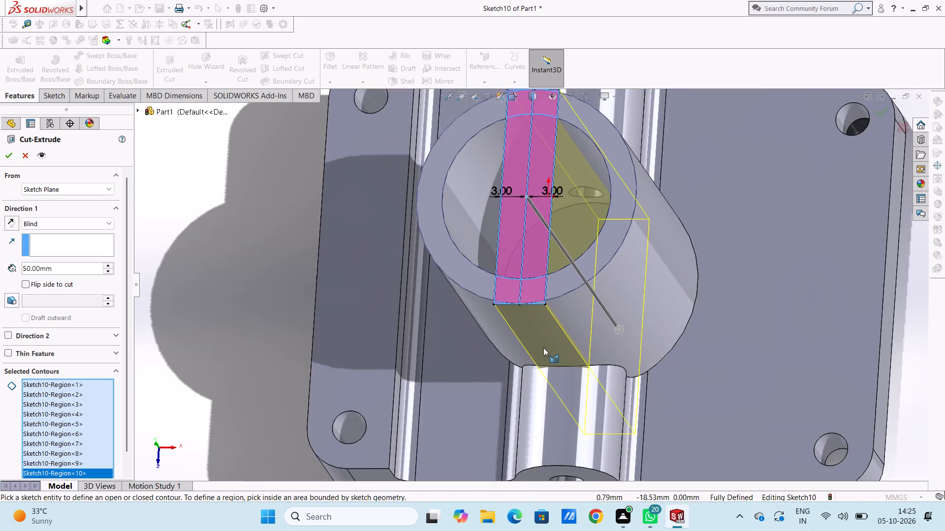
pyautogui.scroll(5, 532, 335)
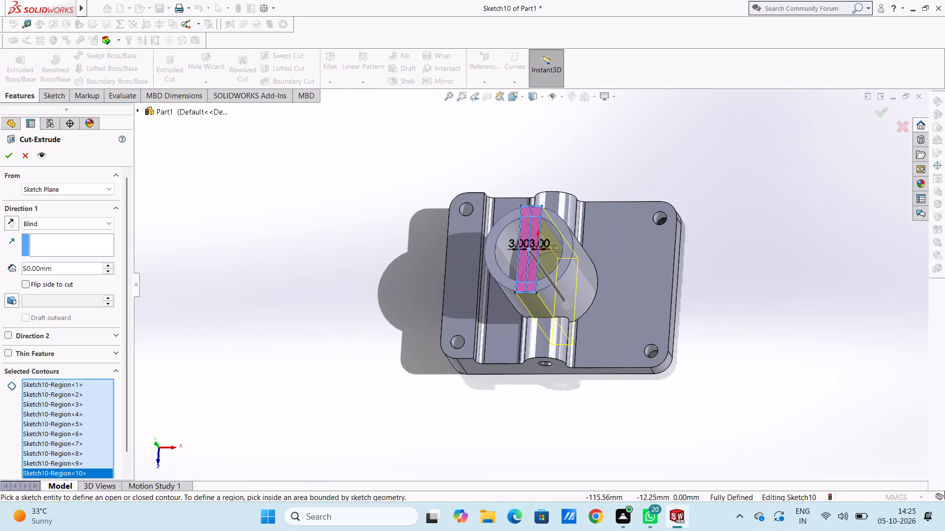
pyautogui.doubleClick(72, 271)
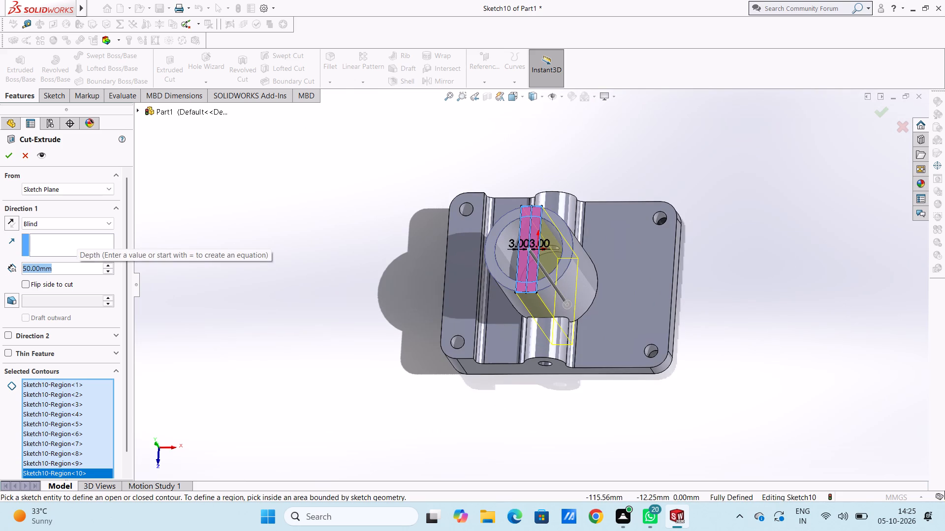
pyautogui.write('10')
pyautogui.press('Return')
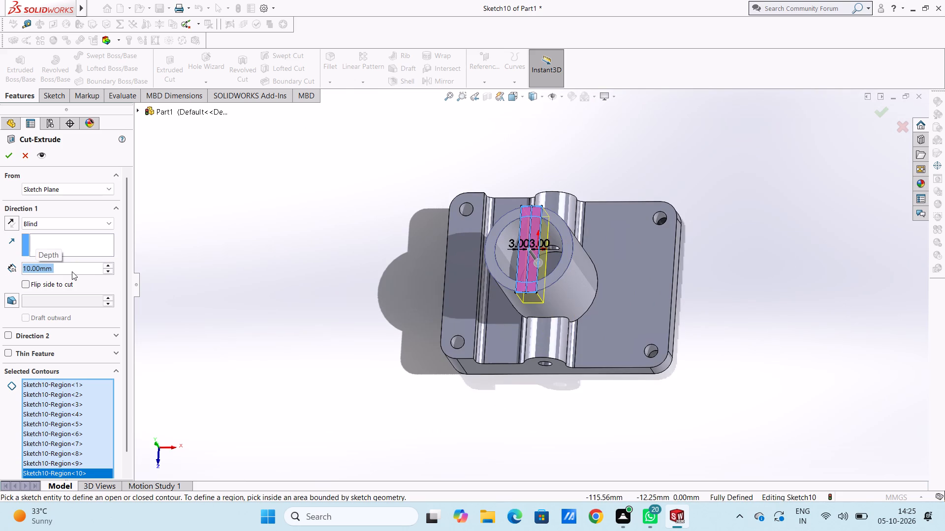
pyautogui.click(10, 155)
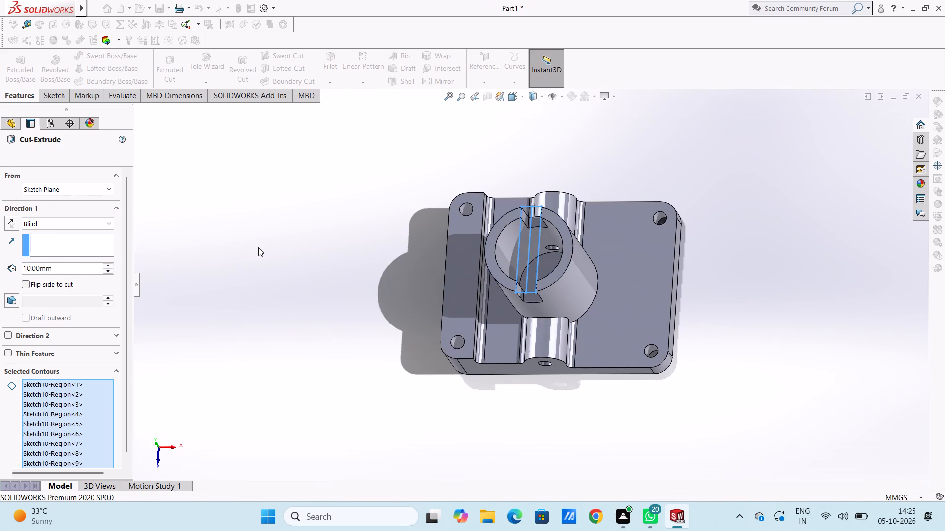
pyautogui.click(258, 247)
# Examine the slots across the vertical tube's rim from several angles.
pyautogui.moveTo(252, 253); pyautogui.dragTo(245, 185, button='middle')
pyautogui.moveTo(252, 267); pyautogui.dragTo(281, 243, button='middle')
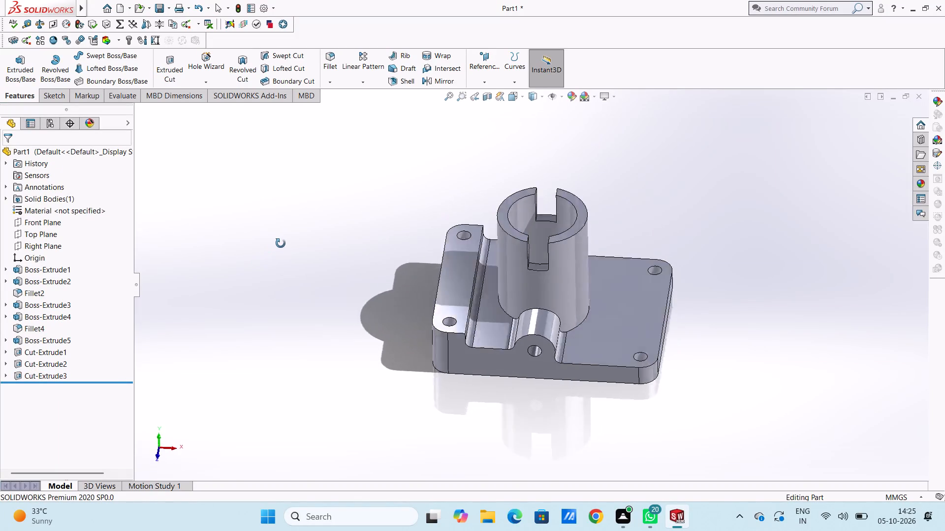
pyautogui.moveTo(281, 243); pyautogui.dragTo(264, 218, button='middle')
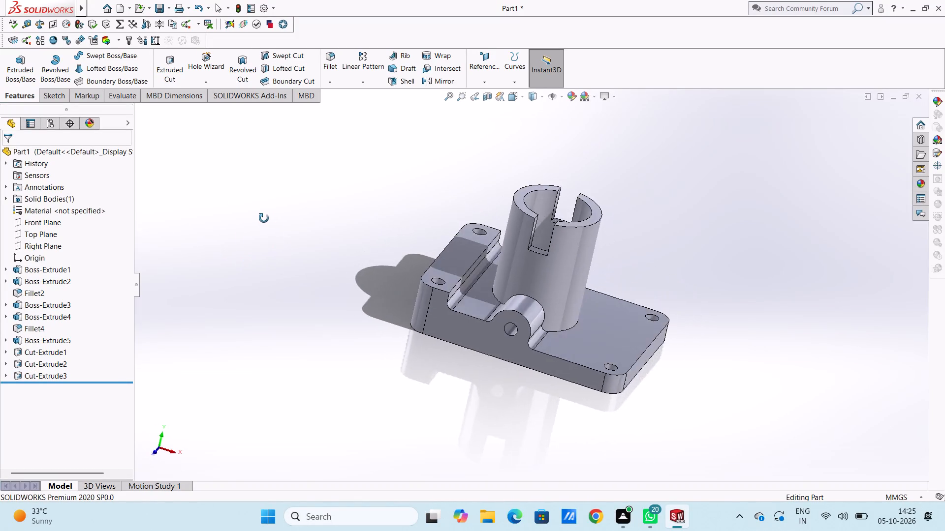
pyautogui.moveTo(264, 218); pyautogui.dragTo(260, 251, button='middle')
pyautogui.moveTo(259, 250); pyautogui.dragTo(254, 289, button='middle')
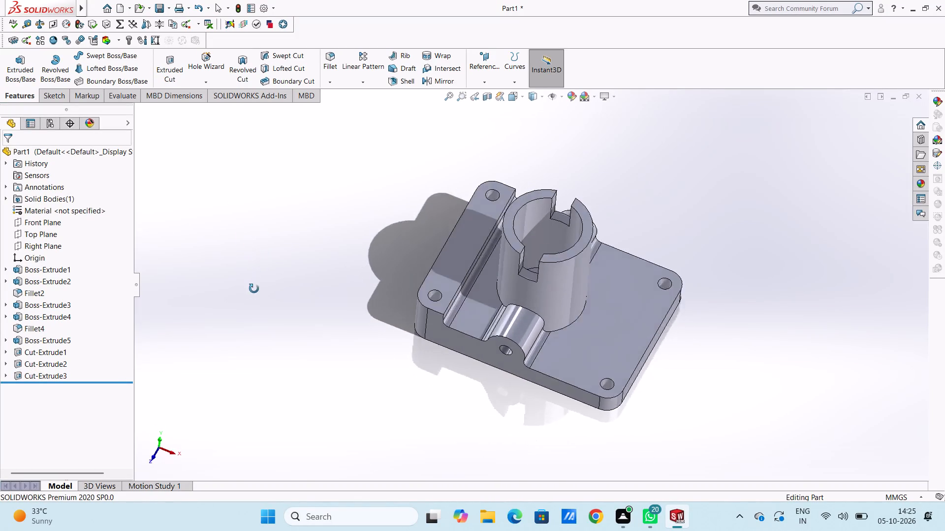
pyautogui.moveTo(254, 289); pyautogui.dragTo(250, 333, button='middle')
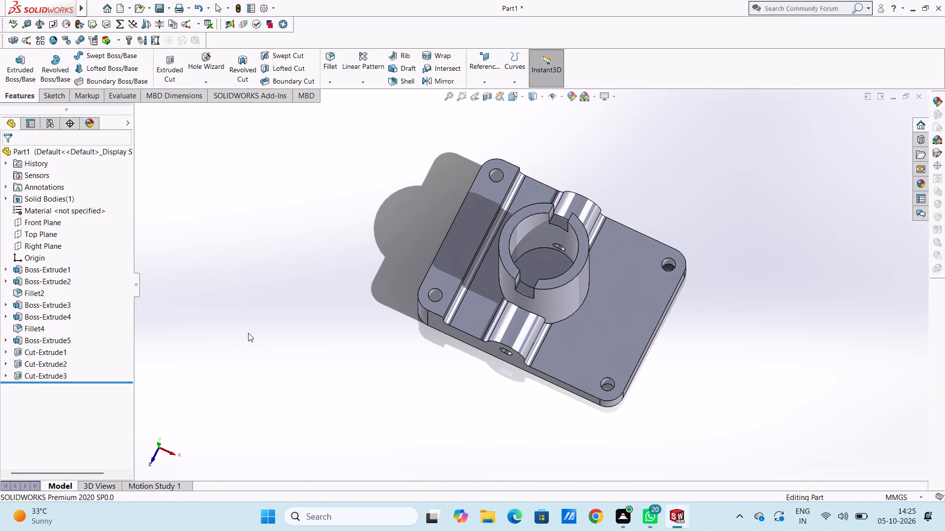
# Create a reference plane at 0 mm offset from the Front Plane.
pyautogui.hotkey('ctrl', '5')
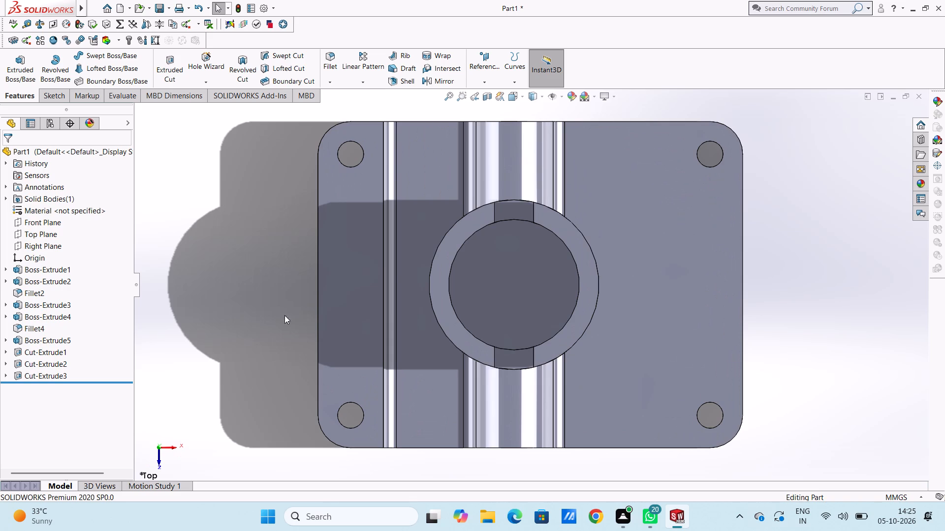
pyautogui.click(486, 62)
pyautogui.click(489, 93)
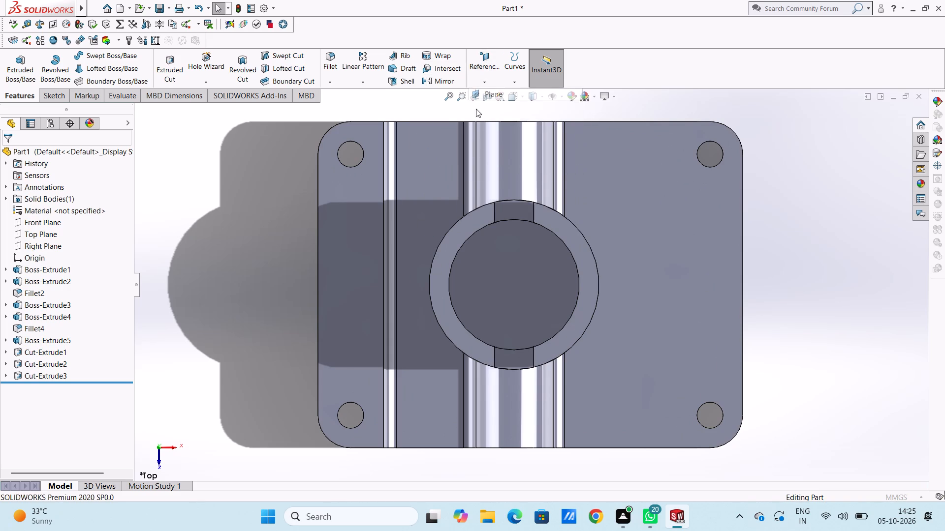
pyautogui.click(173, 112)
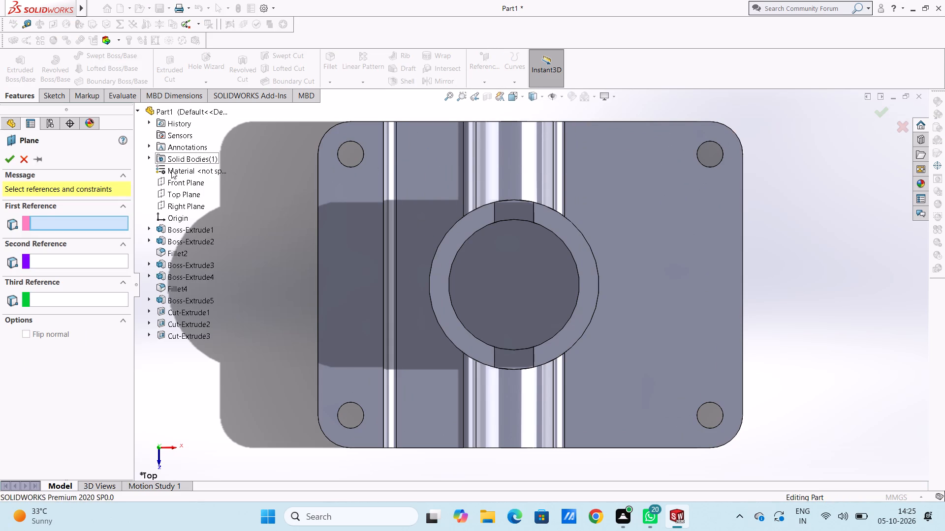
pyautogui.click(175, 182)
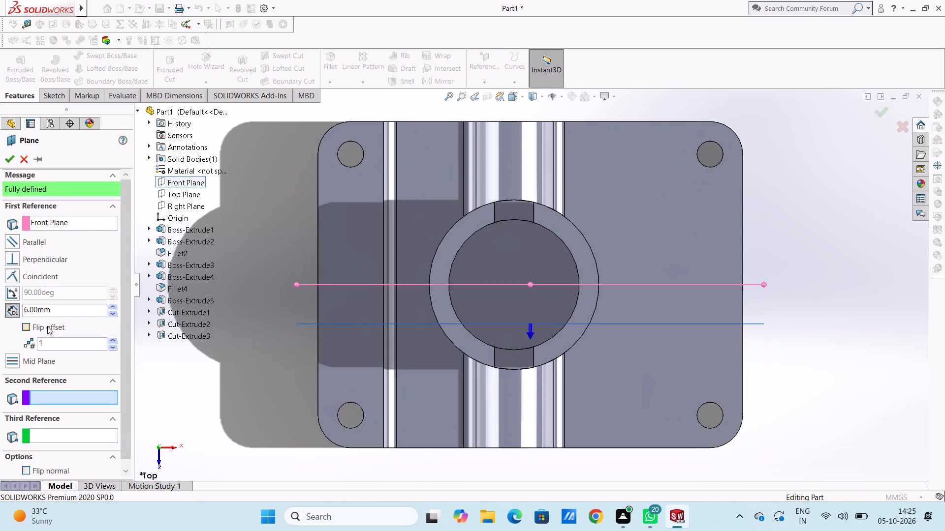
pyautogui.click(62, 312)
pyautogui.click(62, 312)
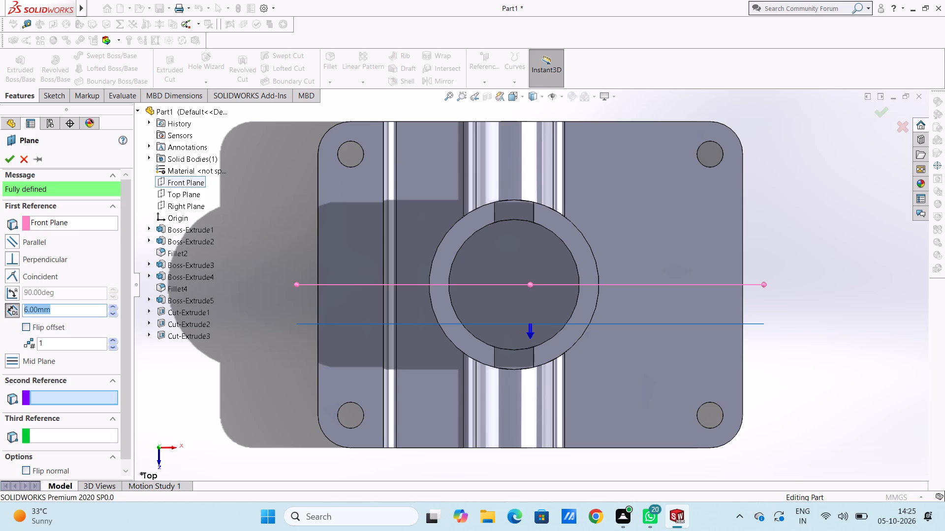
pyautogui.press('0')
pyautogui.press('Return')
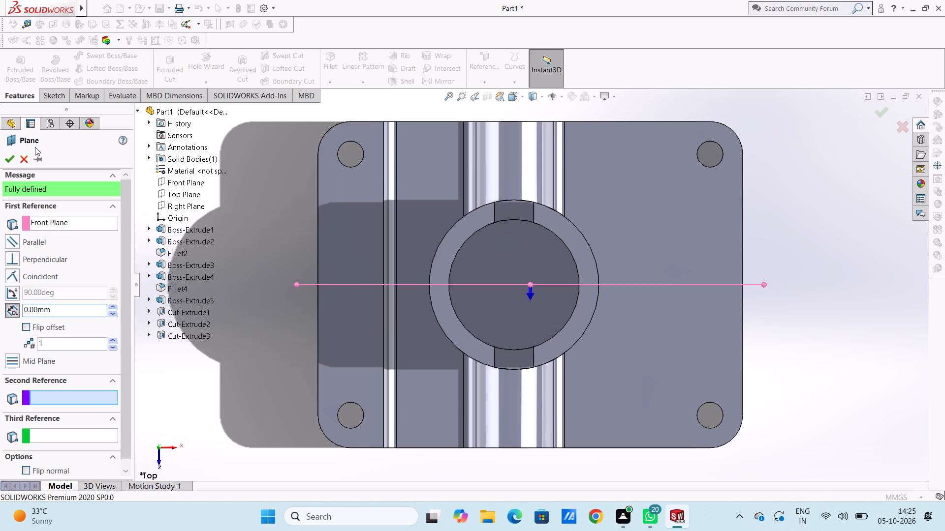
pyautogui.click(9, 155)
pyautogui.click(257, 239)
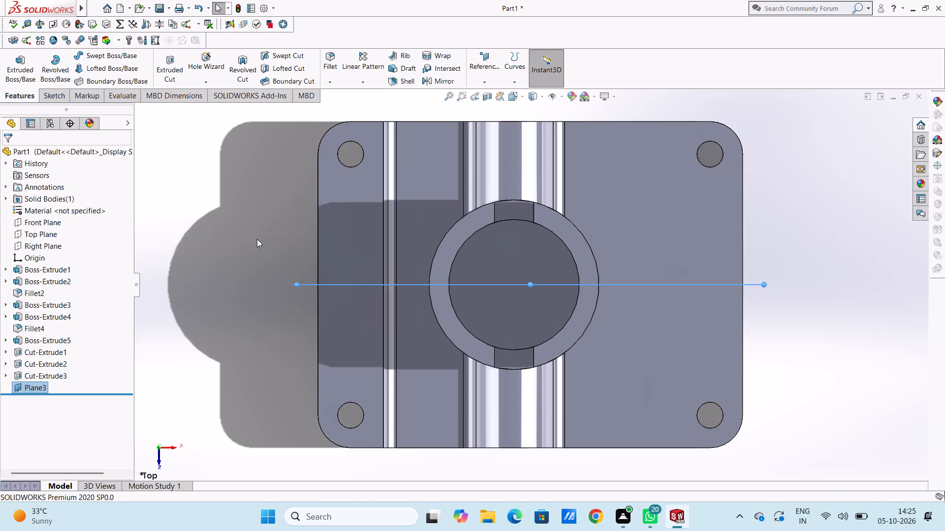
# Start a sketch on the new plane and draw two concentric circles of radius 6 mm and 2 mm above the plate's raised end.
pyautogui.hotkey('ctrl', '1')
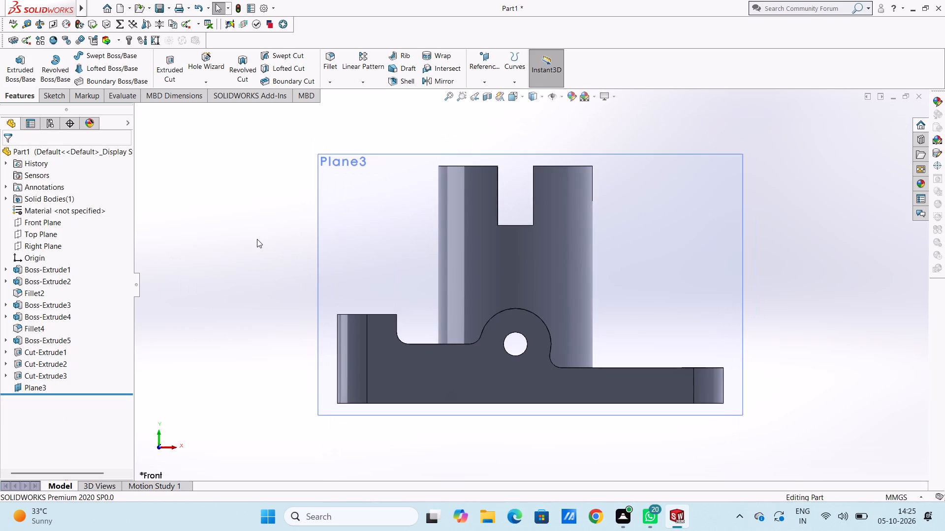
pyautogui.click(374, 205)
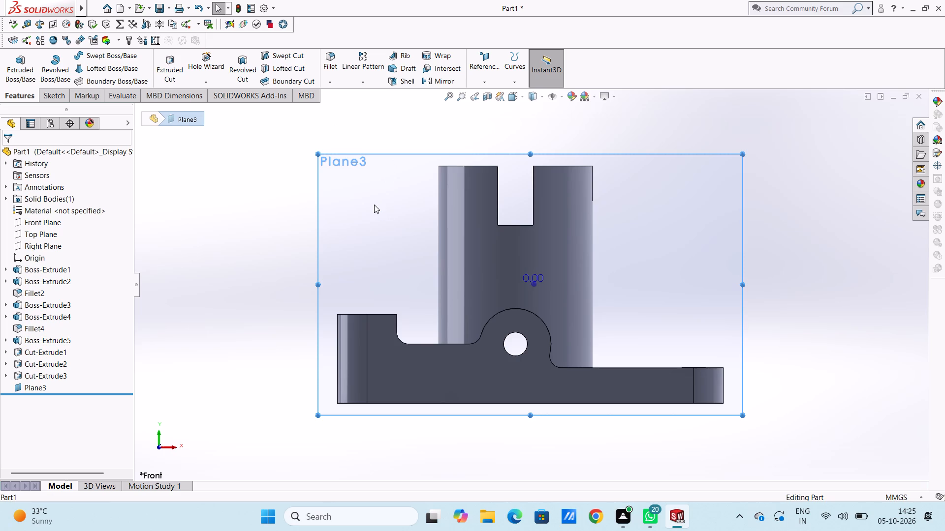
pyautogui.click(417, 175)
pyautogui.click(257, 203)
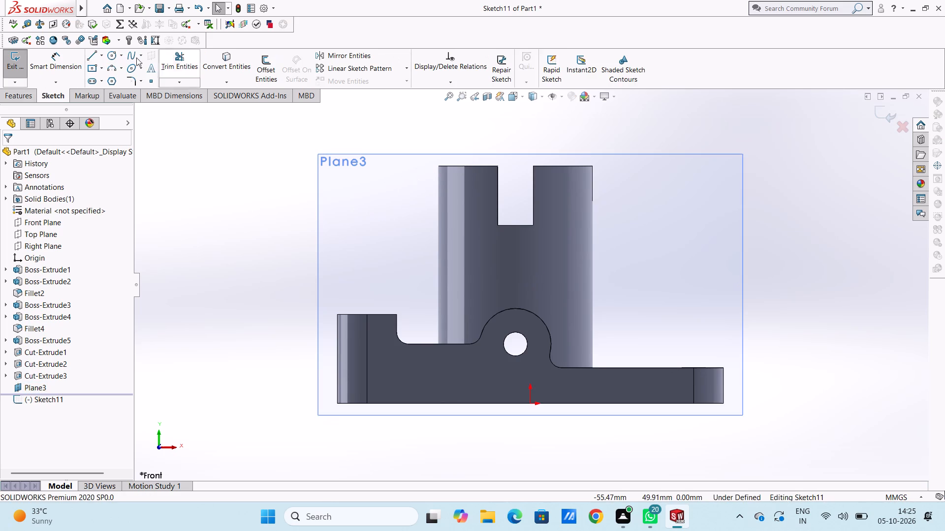
pyautogui.click(111, 57)
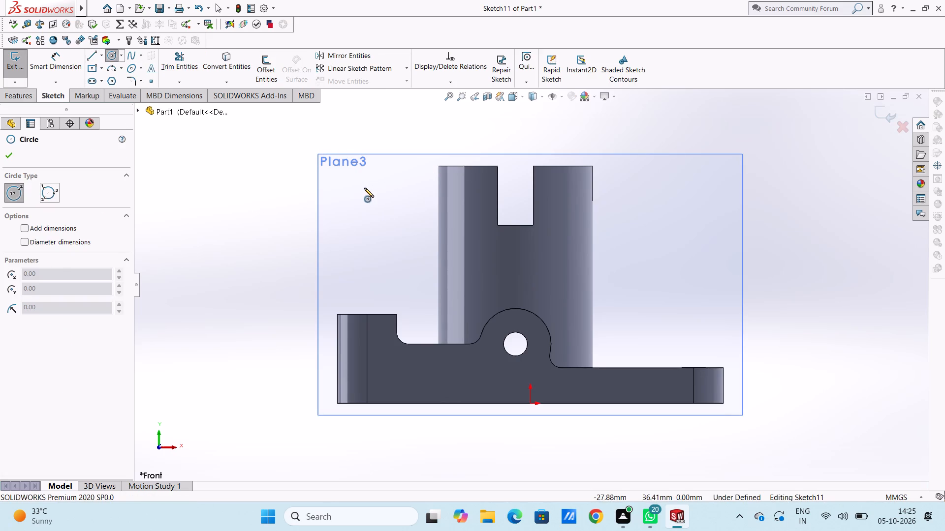
pyautogui.click(363, 188)
pyautogui.press('6')
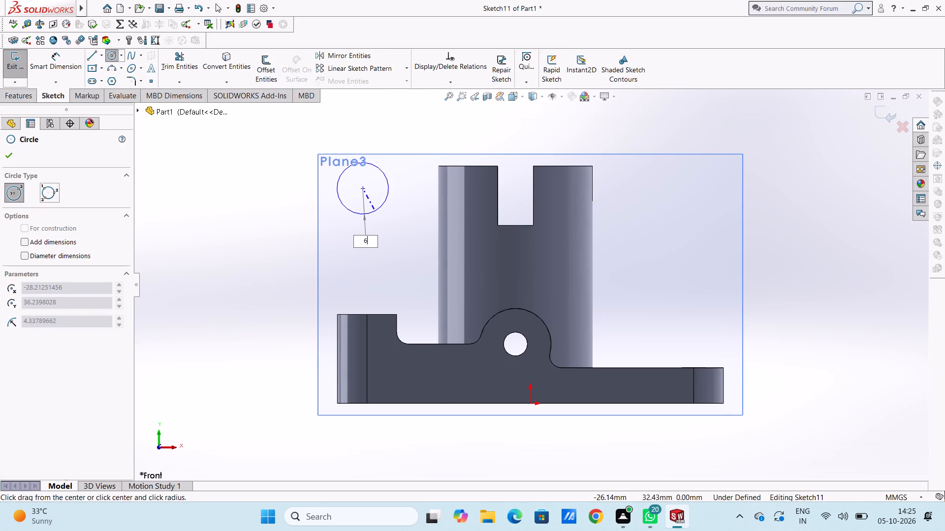
pyautogui.press('Return')
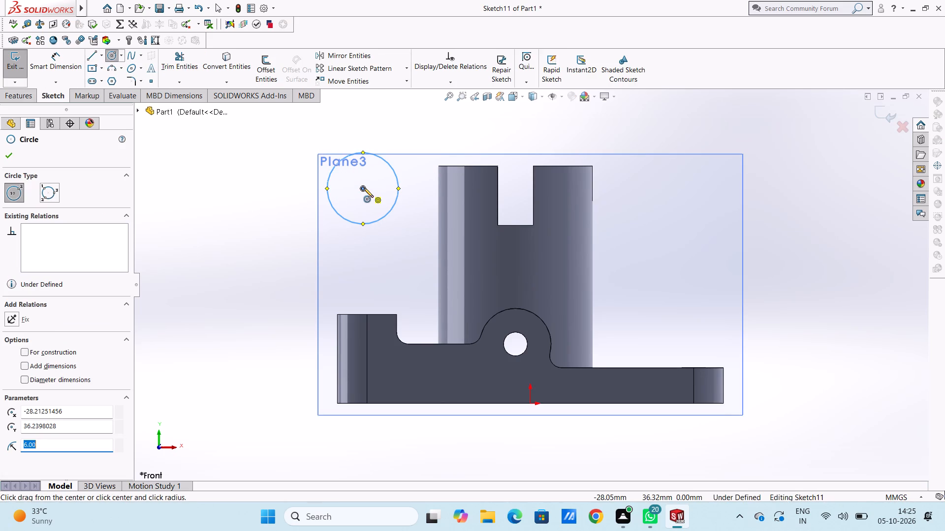
pyautogui.click(363, 188)
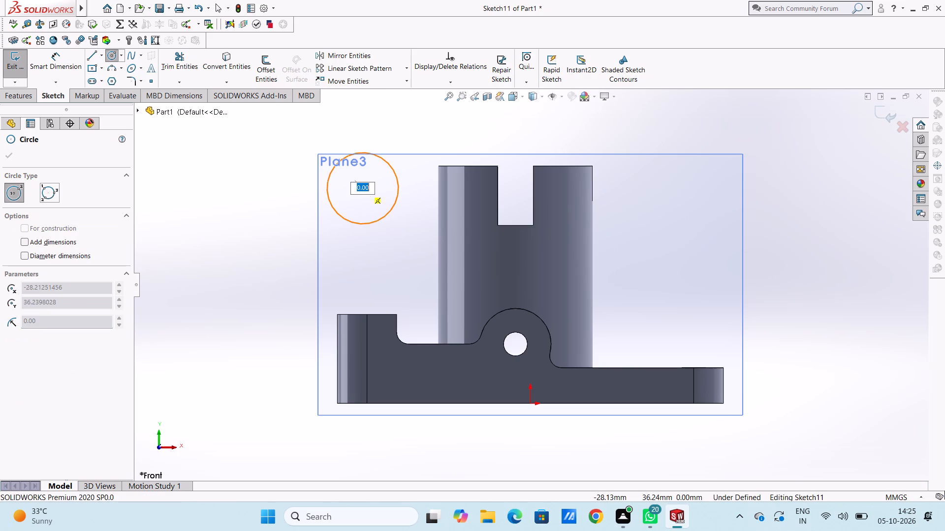
pyautogui.press('2')
pyautogui.press('Return')
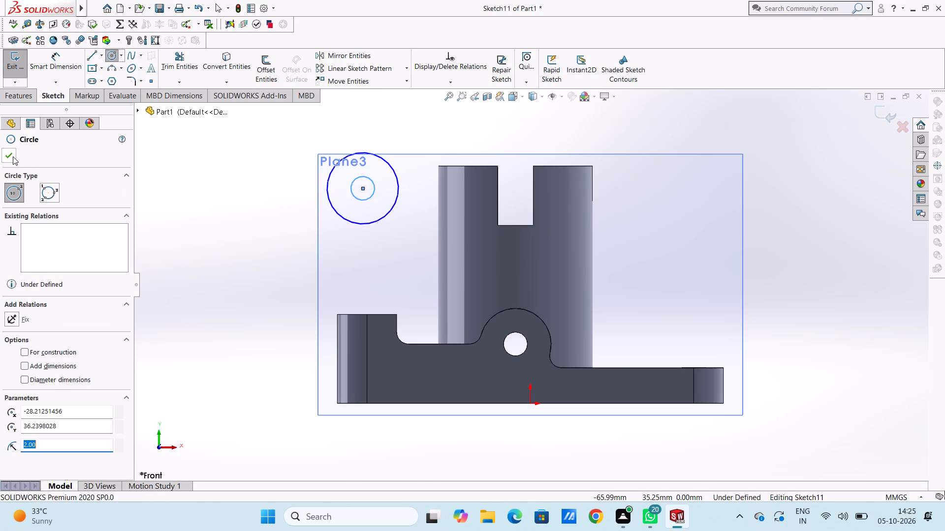
pyautogui.click(12, 156)
# Add diameter dimensions of 12 mm to the outer circle and 4 mm to the inner circle.
pyautogui.click(64, 58)
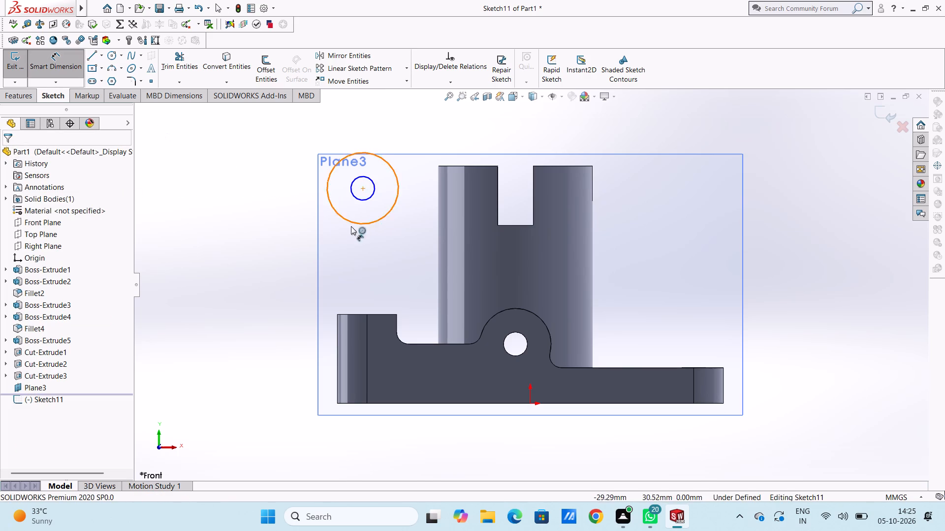
pyautogui.click(350, 222)
pyautogui.click(241, 265)
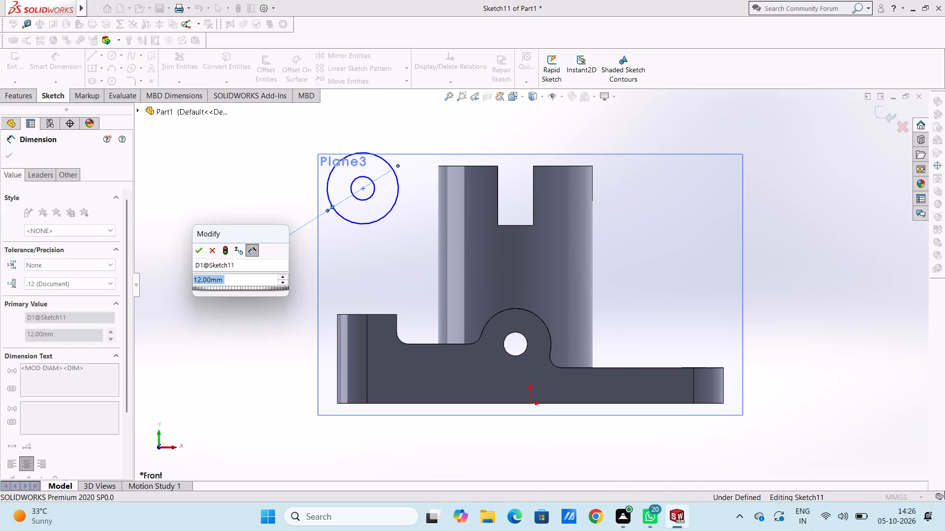
pyautogui.click(196, 253)
pyautogui.click(195, 236)
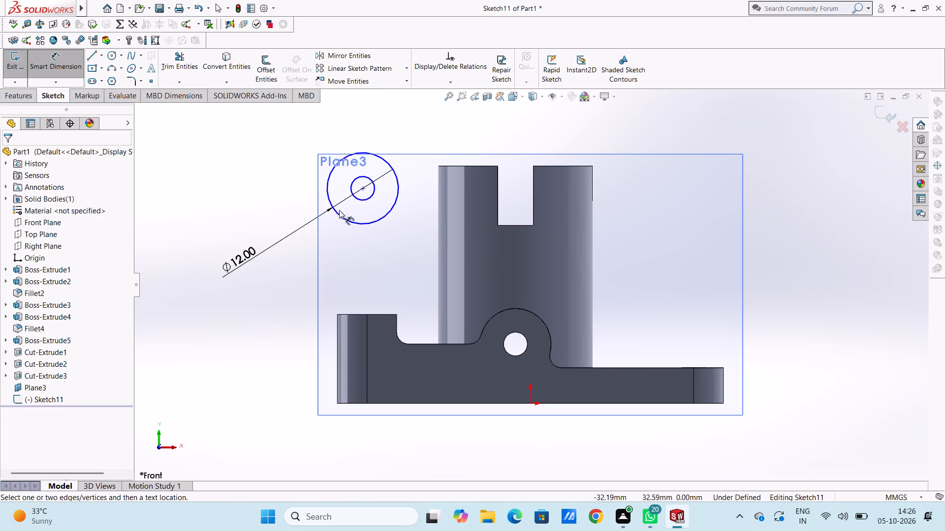
pyautogui.click(355, 197)
pyautogui.click(247, 313)
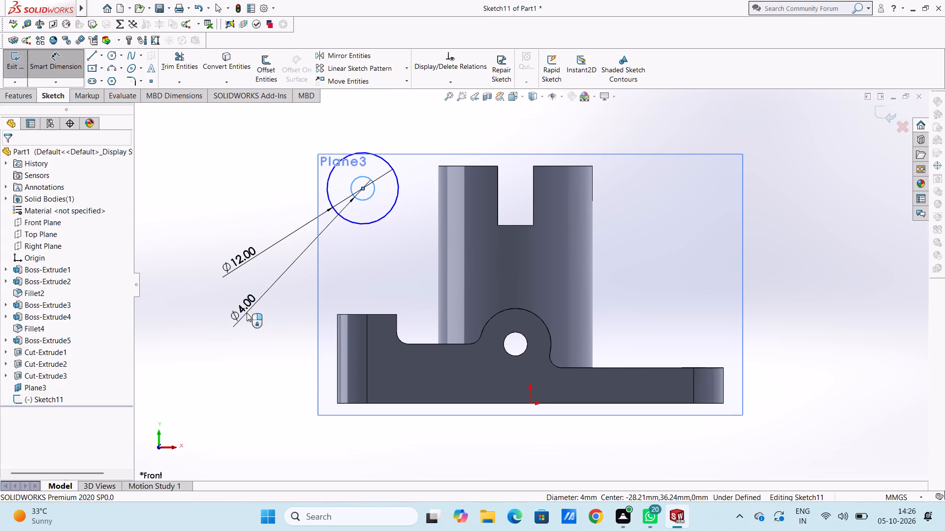
pyautogui.click(203, 301)
pyautogui.click(191, 265)
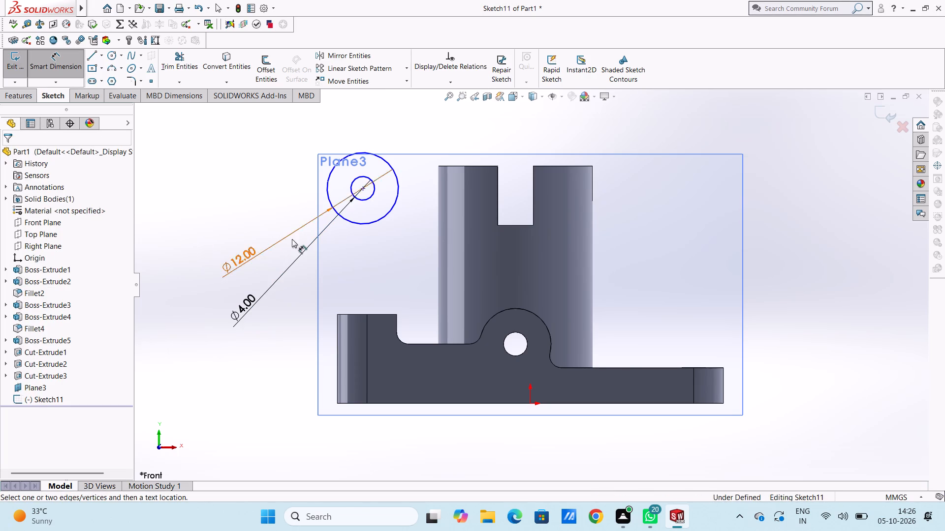
# Locate the circles' shared centre 30 mm above the plate's bottom edge and 6 mm from the outer edge of its raised end.
pyautogui.click(363, 188)
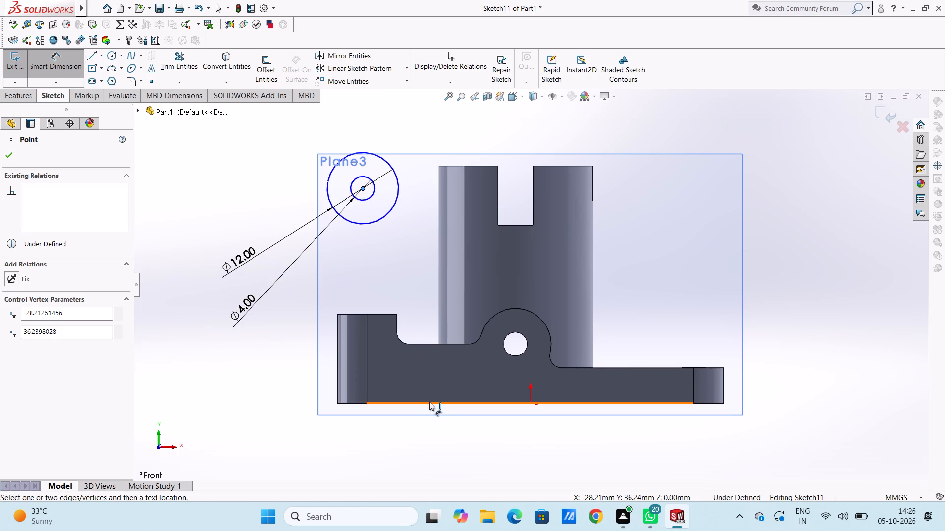
pyautogui.click(429, 403)
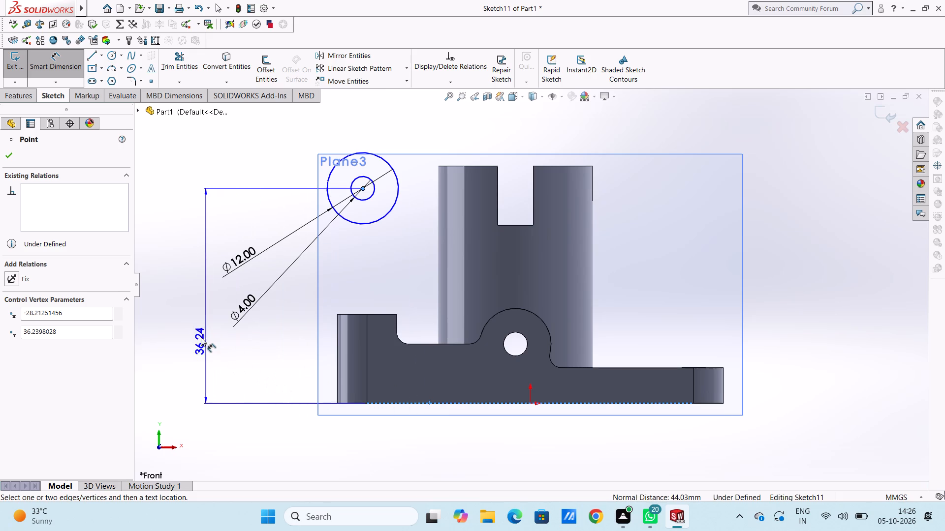
pyautogui.click(188, 323)
pyautogui.write('30')
pyautogui.press('Return')
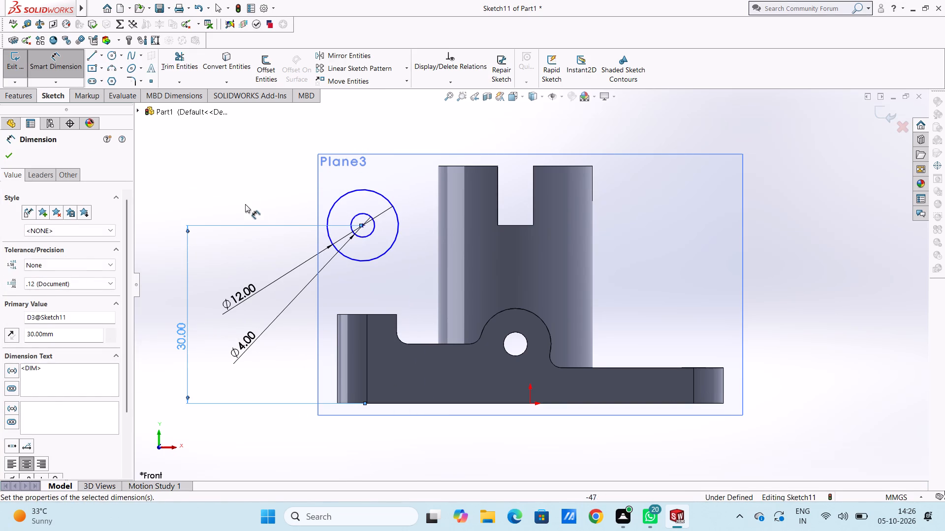
pyautogui.click(241, 192)
pyautogui.click(364, 227)
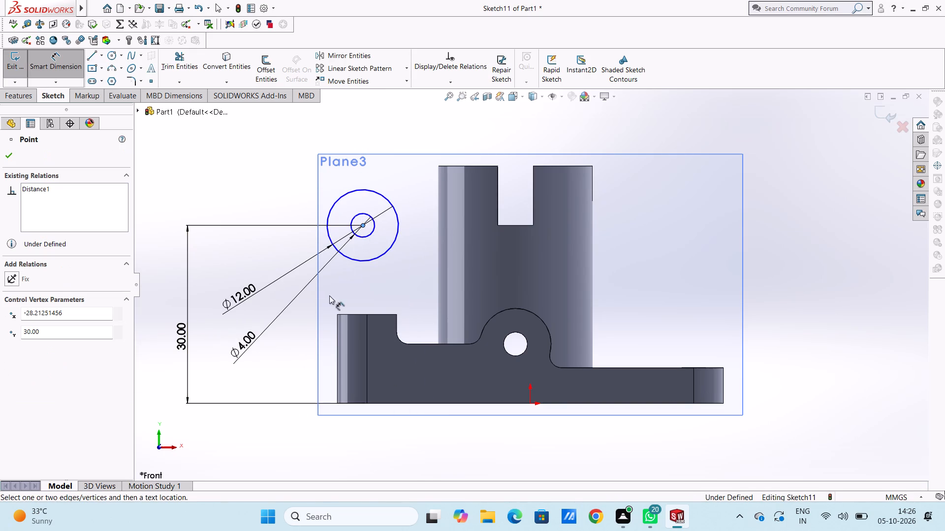
pyautogui.click(337, 324)
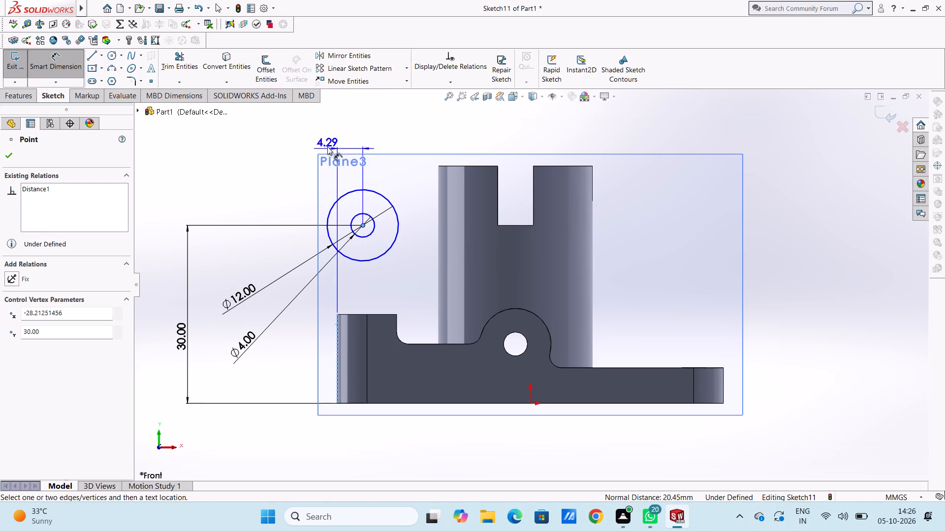
pyautogui.click(324, 129)
pyautogui.press('6')
pyautogui.press('Return')
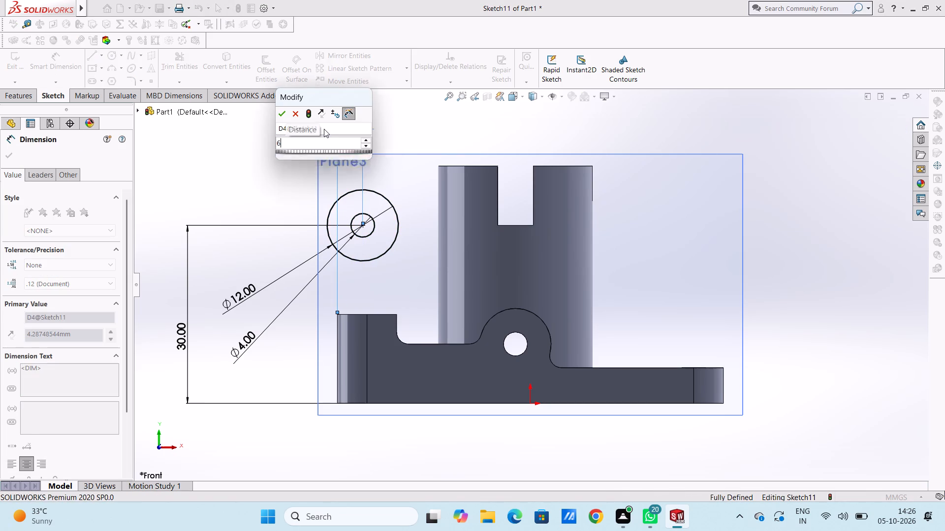
pyautogui.click(240, 177)
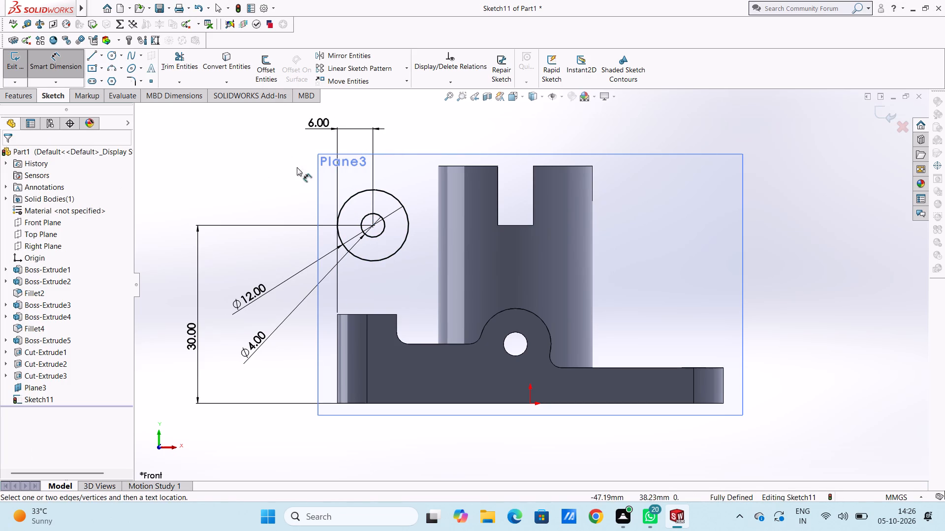
# Sketch connected lines from the outer circle's top: 13 mm across, about 27 mm down, 19 mm back to the plate's edge, and up to the circle's side.
pyautogui.scroll(-1, 497, 131)
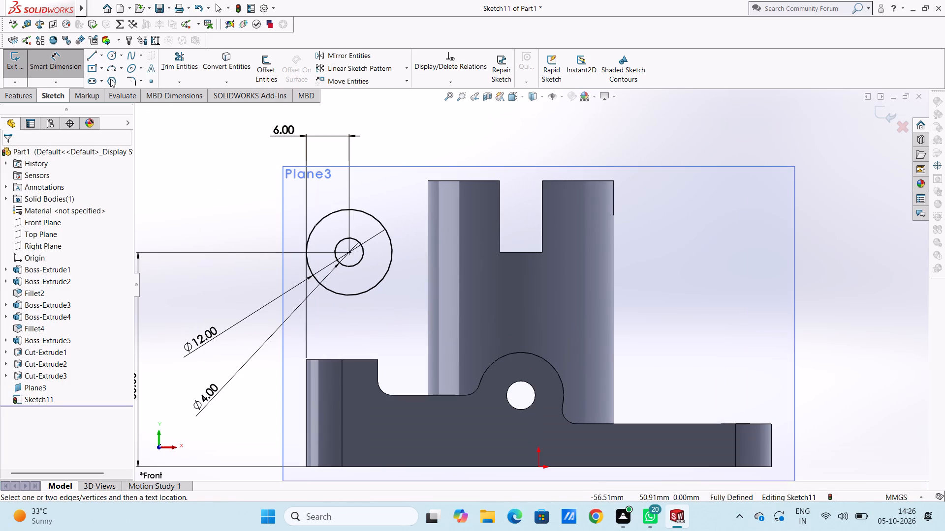
pyautogui.click(94, 55)
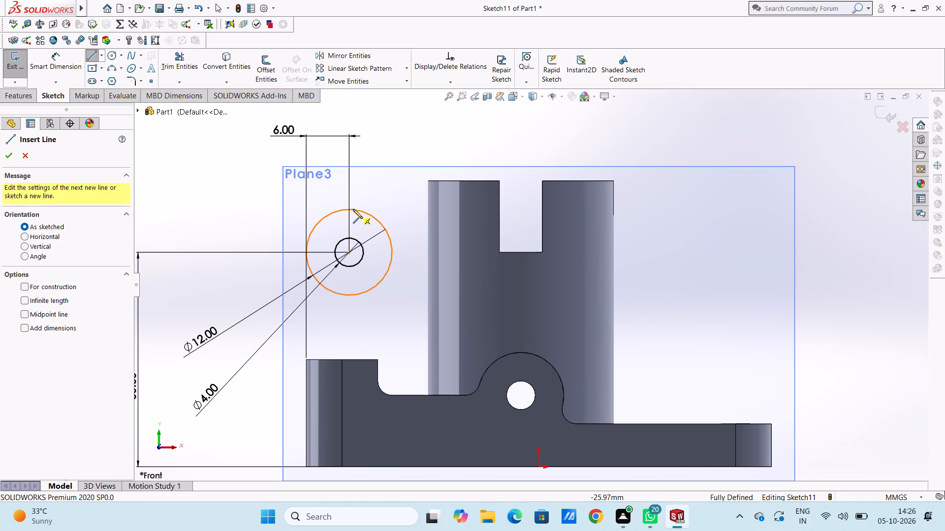
pyautogui.click(348, 209)
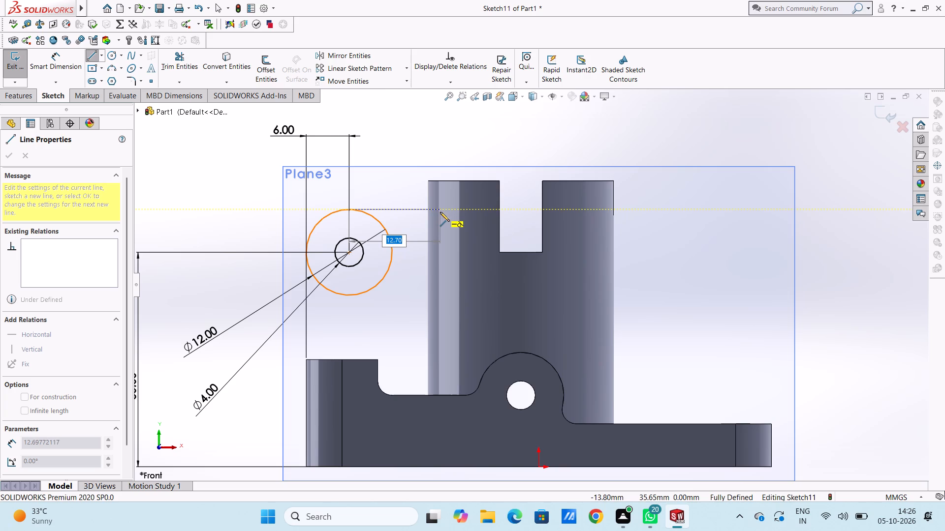
pyautogui.write('13')
pyautogui.press('Return')
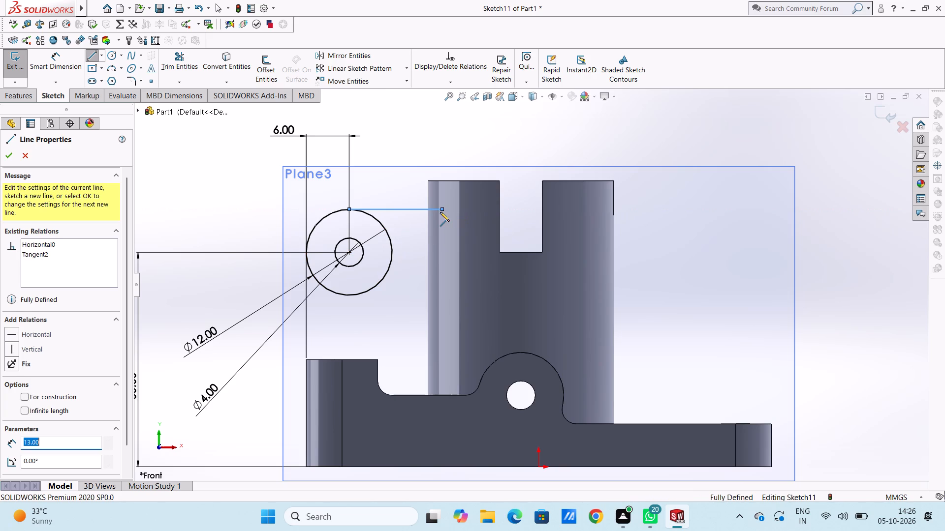
pyautogui.click(444, 402)
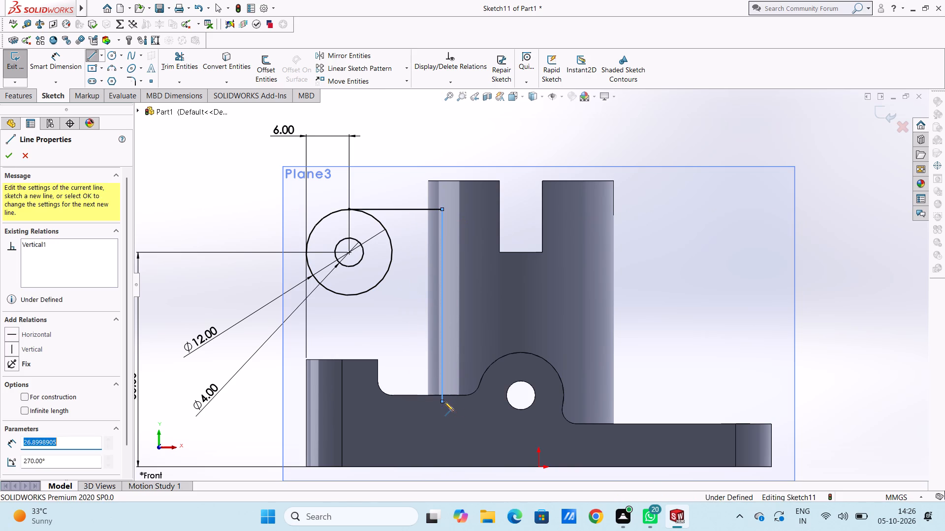
pyautogui.click(306, 402)
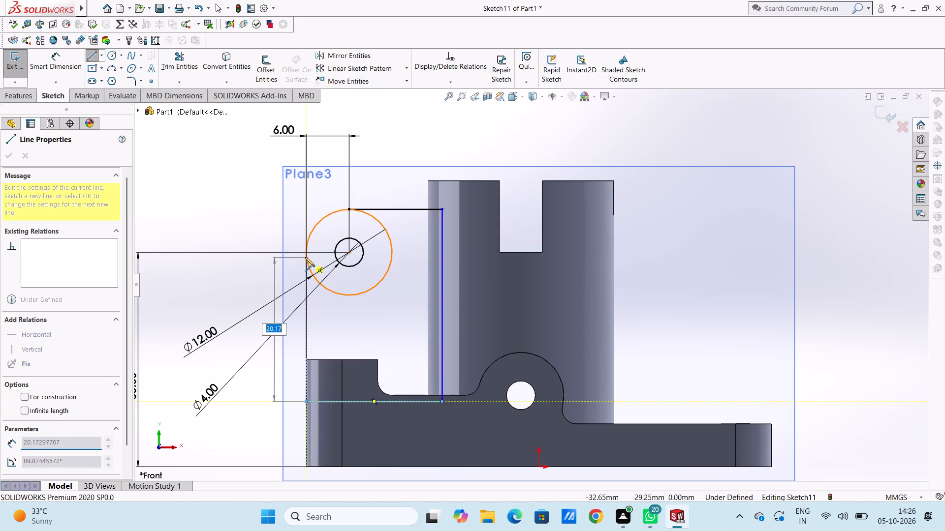
pyautogui.click(307, 252)
pyautogui.press('Escape')
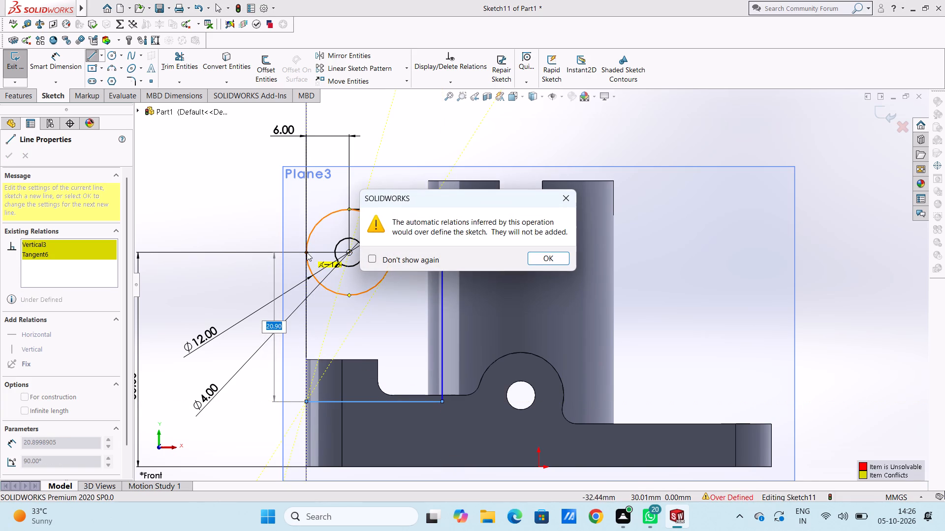
pyautogui.press('Escape')
pyautogui.press('Escape')
pyautogui.press('Escape')
pyautogui.press('Escape')
pyautogui.scroll(2, 307, 252)
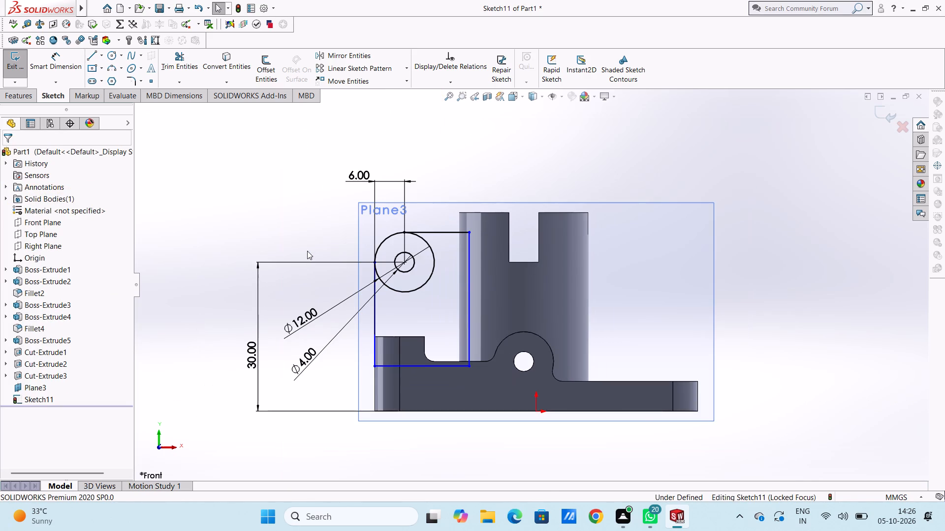
# Dimension the length of the lug profile's top line and of its outer vertical side.
pyautogui.click(57, 64)
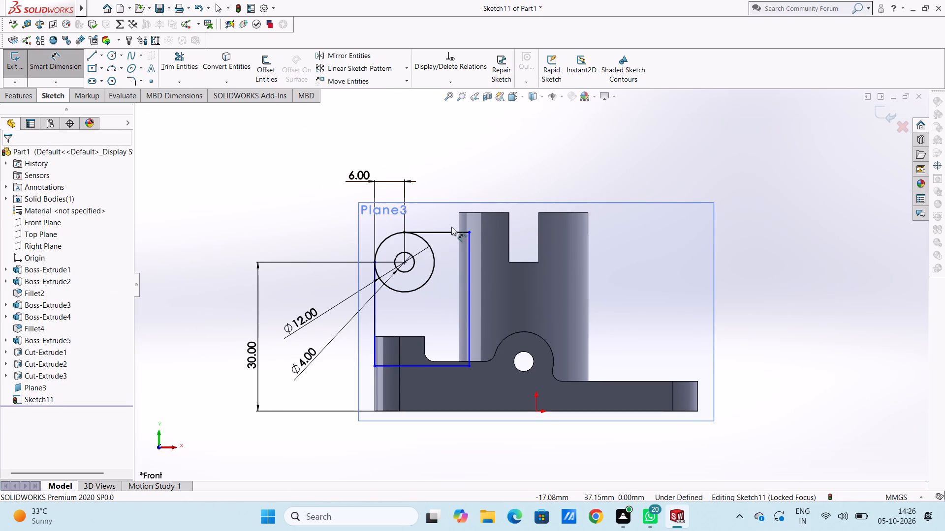
pyautogui.click(449, 231)
pyautogui.click(450, 155)
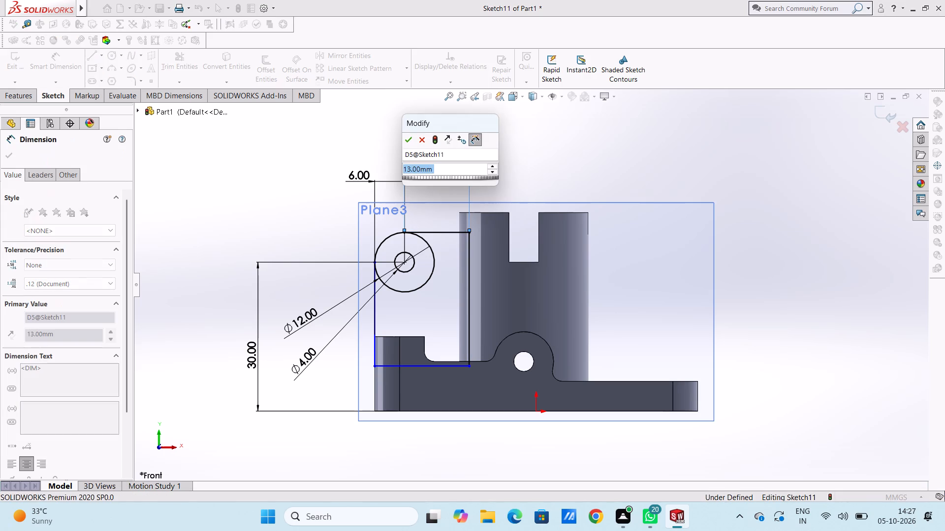
pyautogui.click(405, 139)
pyautogui.click(315, 141)
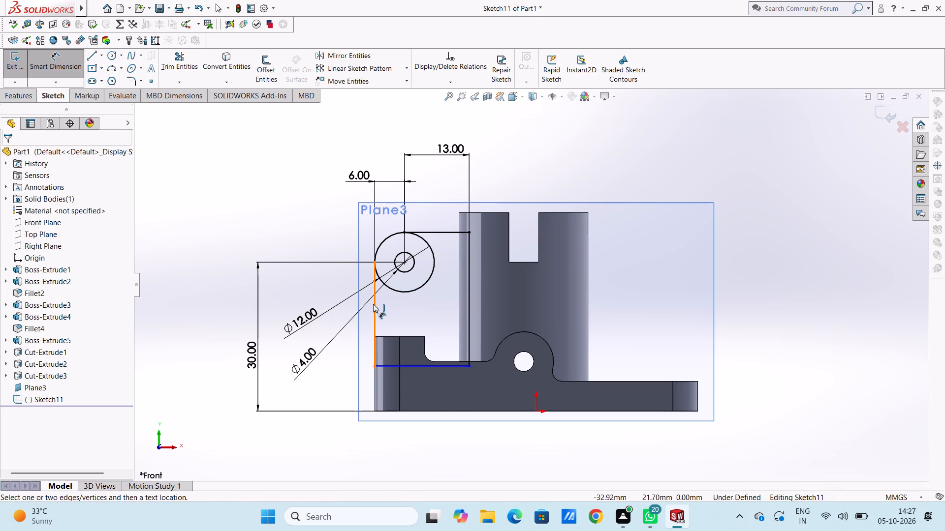
pyautogui.click(373, 304)
pyautogui.click(228, 284)
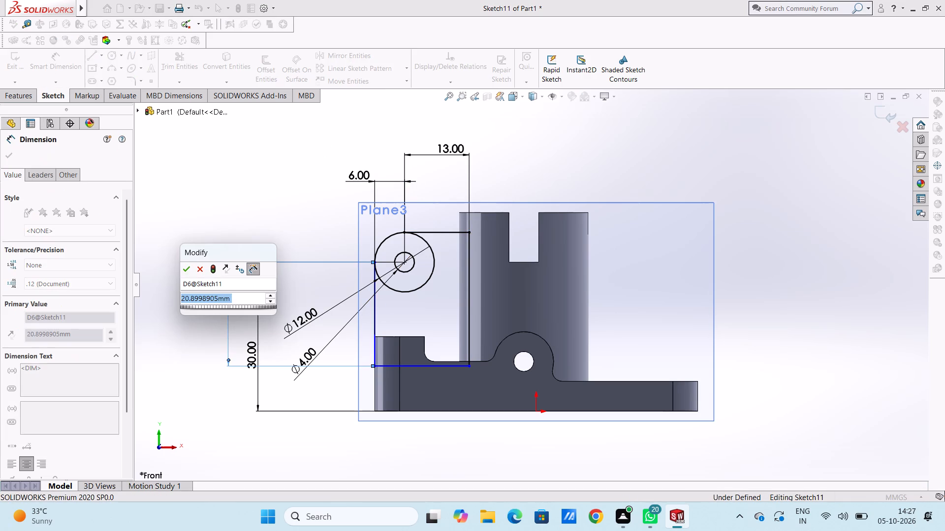
pyautogui.click(182, 268)
pyautogui.click(208, 227)
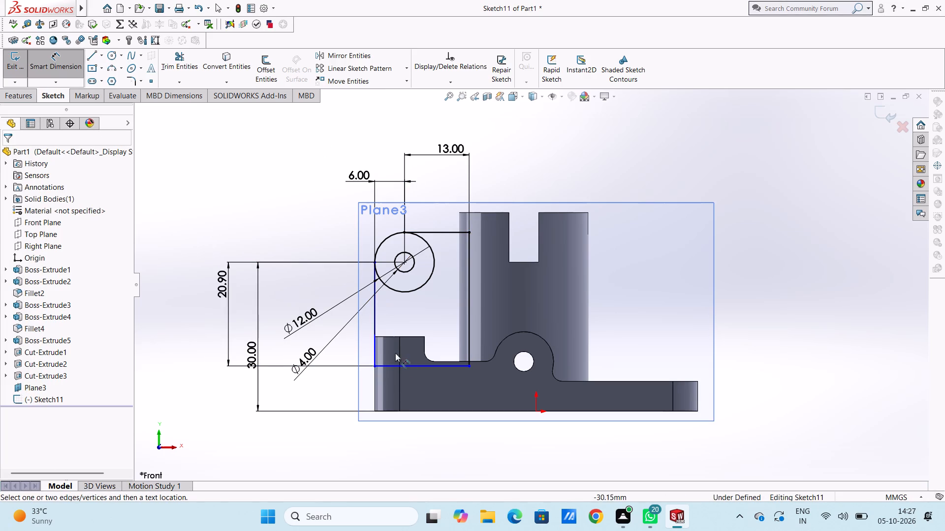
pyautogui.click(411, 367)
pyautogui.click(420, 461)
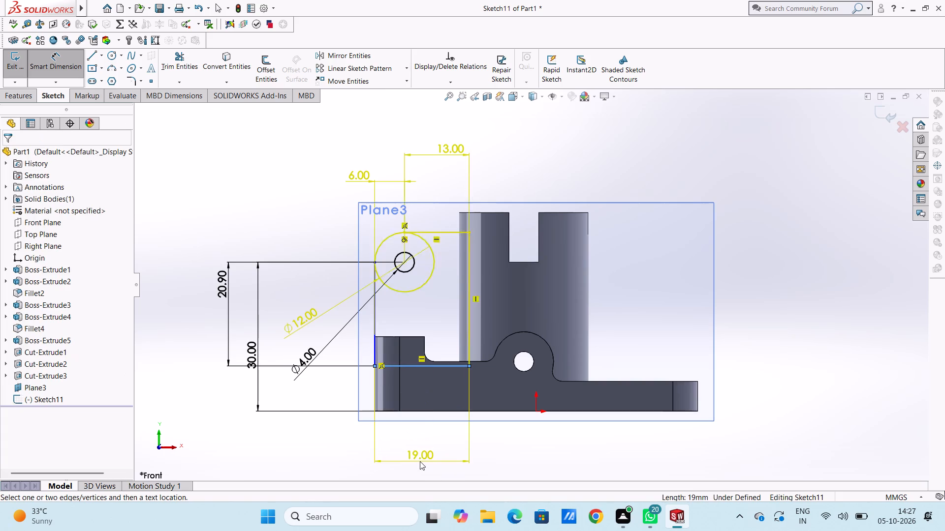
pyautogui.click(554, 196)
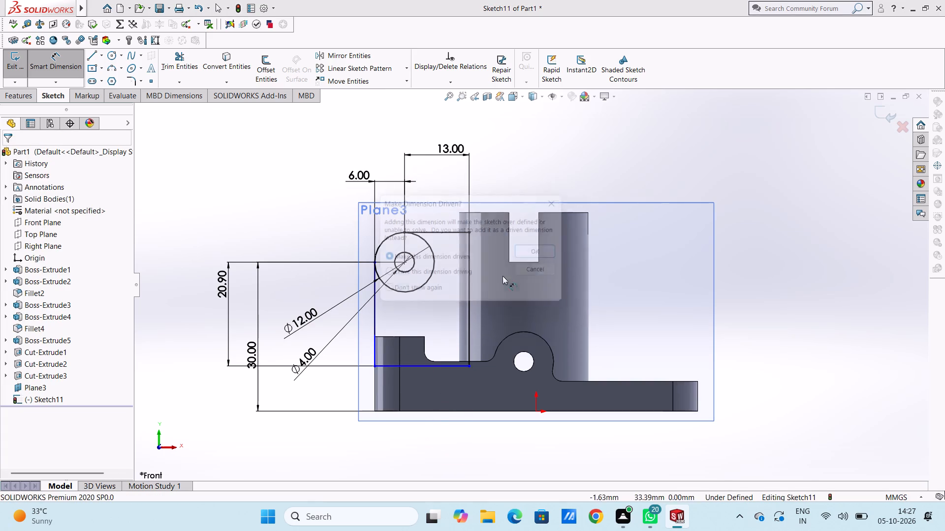
# Dimension the heights of the profile's bottom line and the outer side's upper end above the plate's bottom edge.
pyautogui.click(432, 367)
pyautogui.click(446, 410)
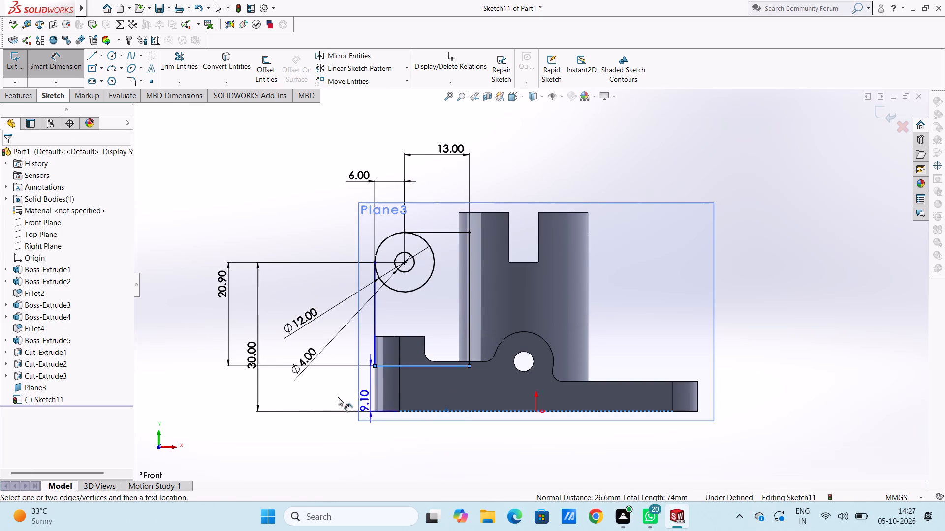
pyautogui.click(219, 381)
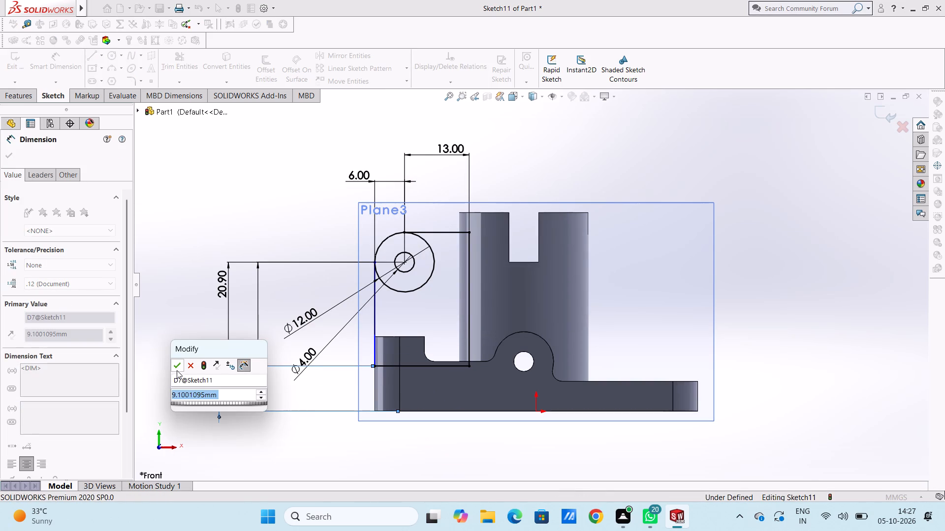
pyautogui.click(177, 370)
pyautogui.click(174, 321)
pyautogui.click(499, 411)
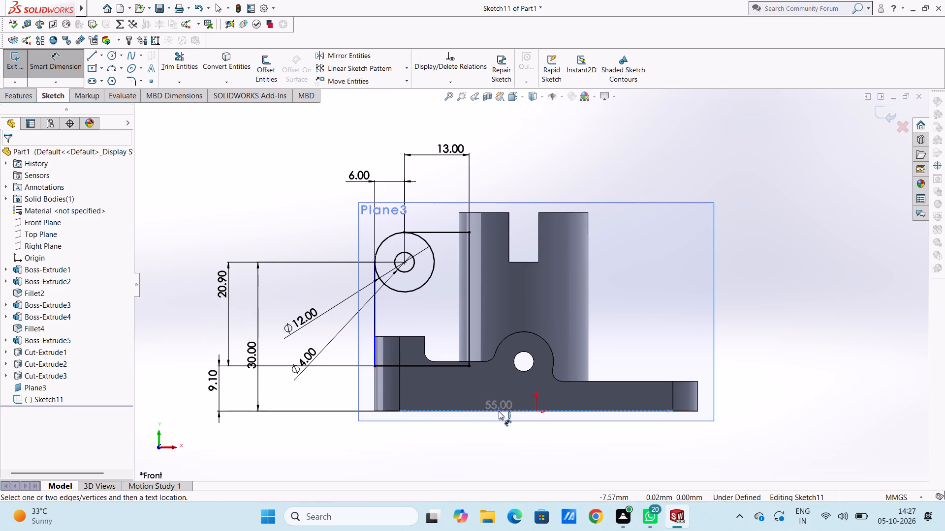
pyautogui.click(375, 265)
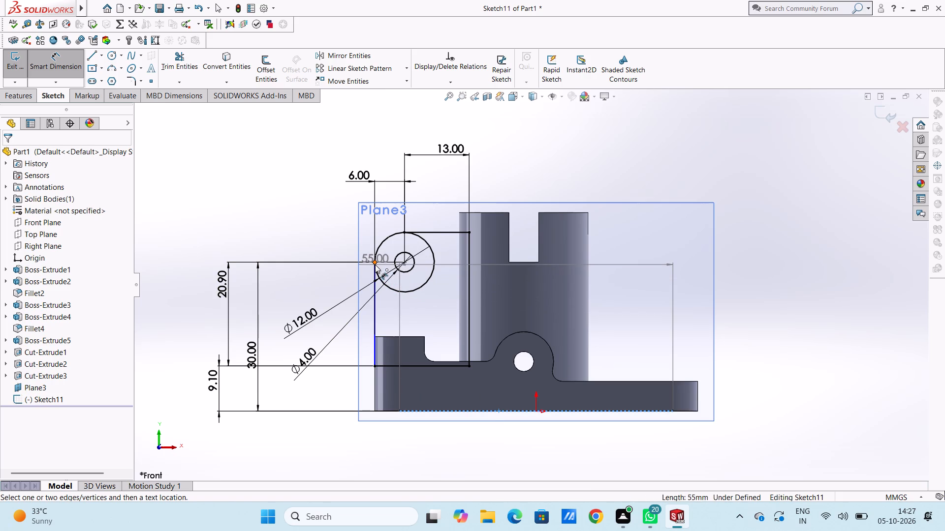
pyautogui.click(197, 277)
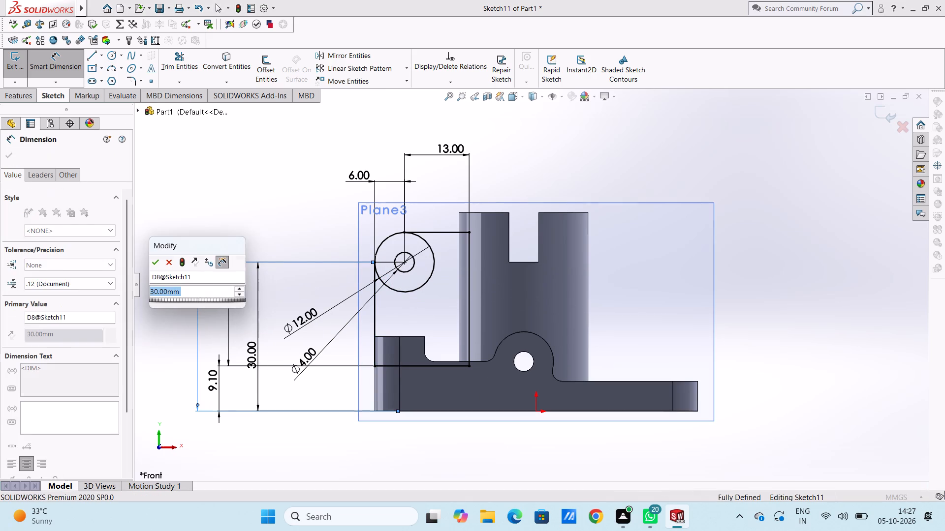
pyautogui.click(156, 258)
pyautogui.click(216, 216)
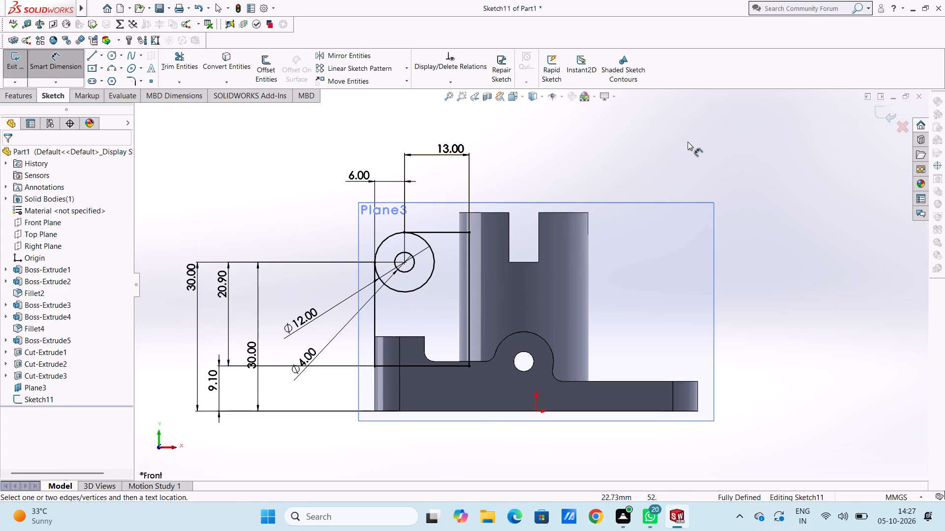
# Trim away the part of the 12 mm circle inside the lug profile, keeping the arc at its outer top corner.
pyautogui.moveTo(703, 139); pyautogui.dragTo(692, 206, button='middle')
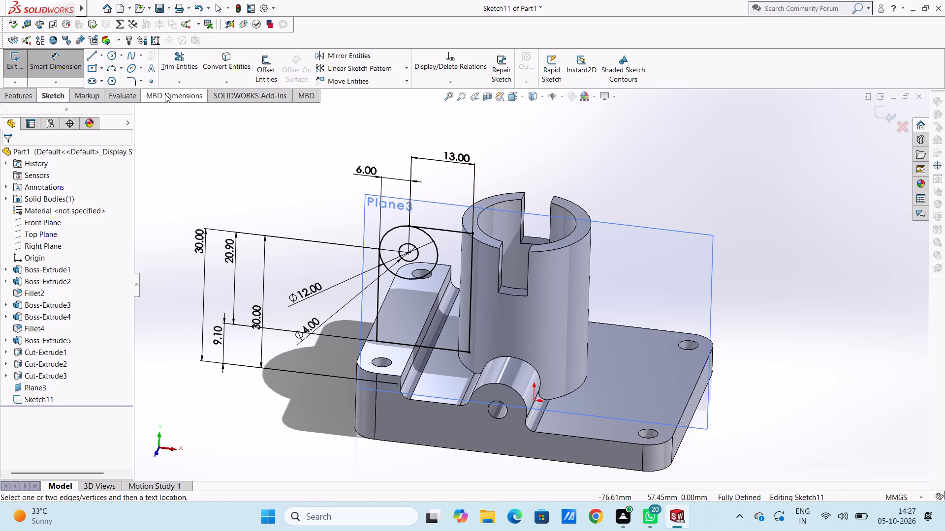
pyautogui.click(178, 55)
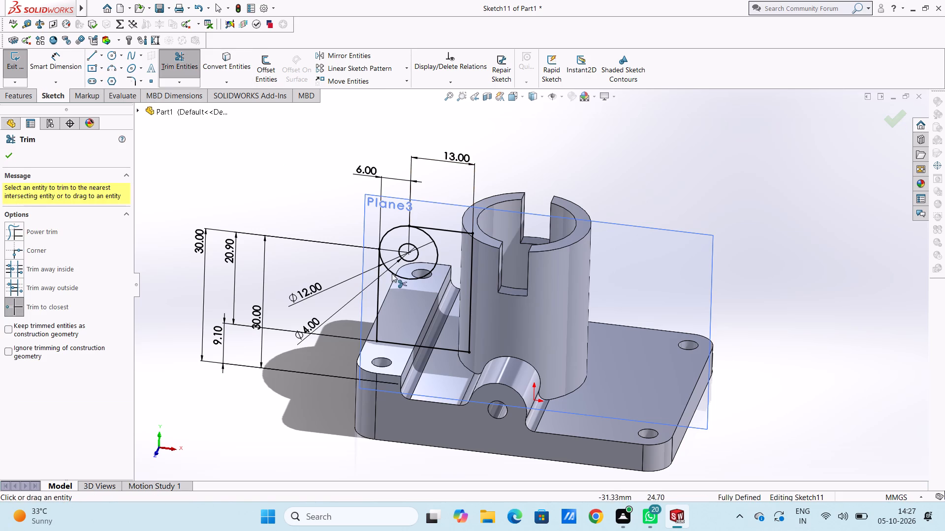
pyautogui.click(399, 275)
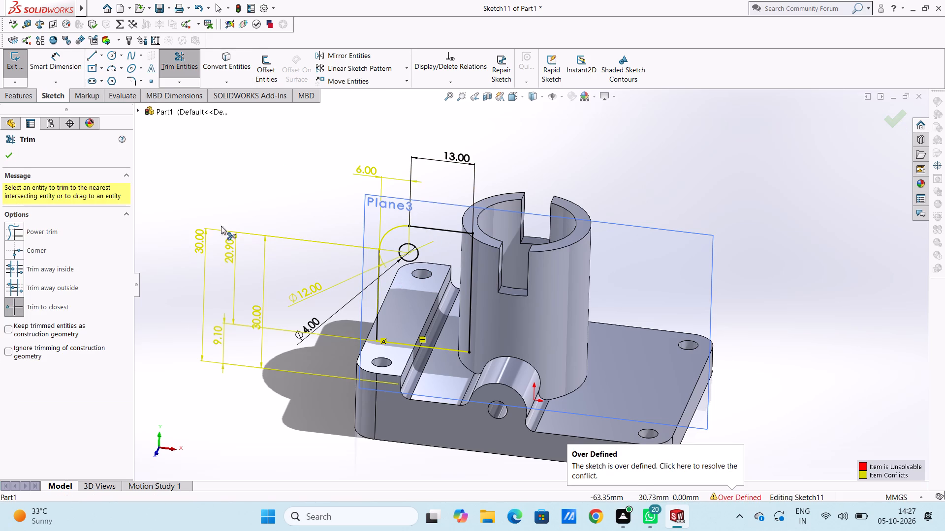
pyautogui.press('Escape')
pyautogui.press('Escape')
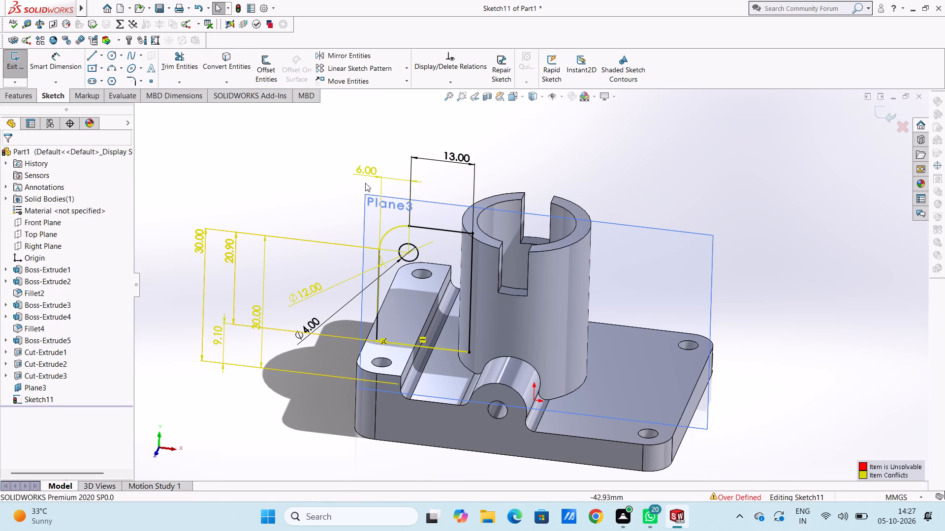
# Delete the 6 mm horizontal dimension between the circle centre and the lug's outer side.
pyautogui.click(375, 174)
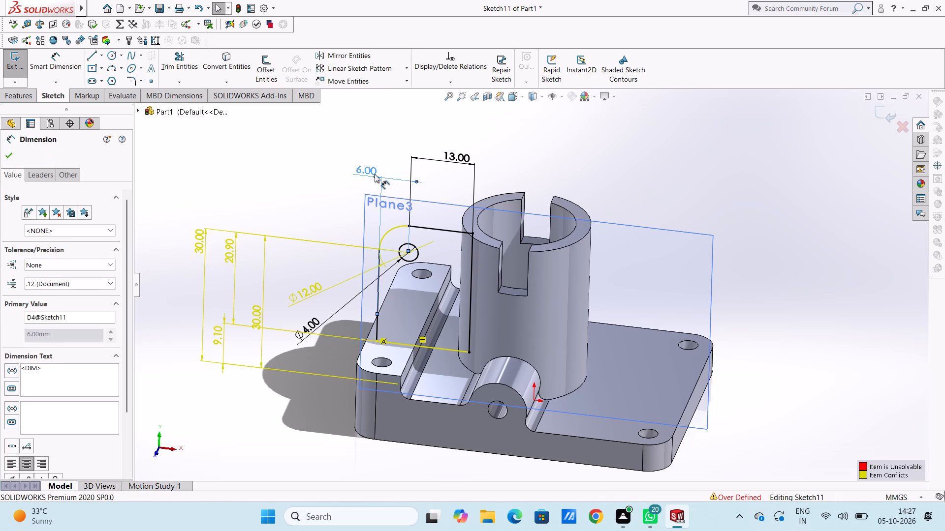
pyautogui.press('Delete')
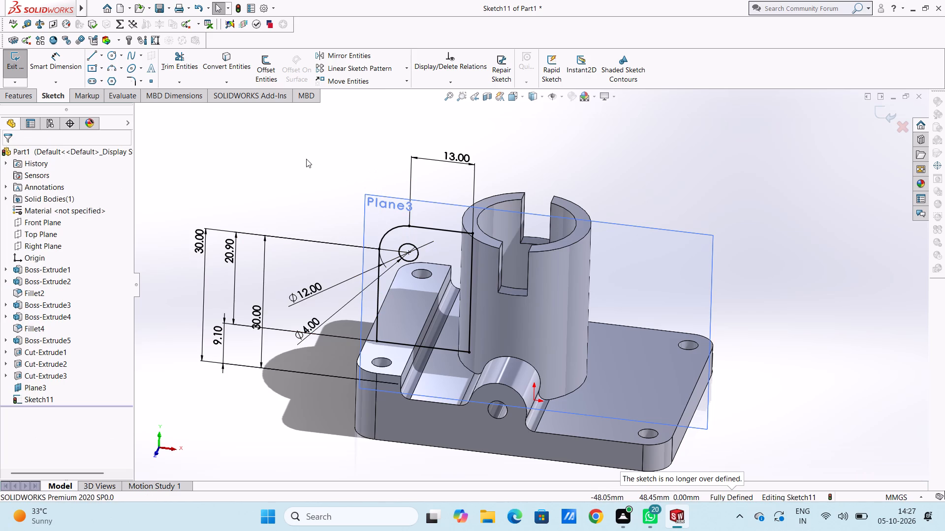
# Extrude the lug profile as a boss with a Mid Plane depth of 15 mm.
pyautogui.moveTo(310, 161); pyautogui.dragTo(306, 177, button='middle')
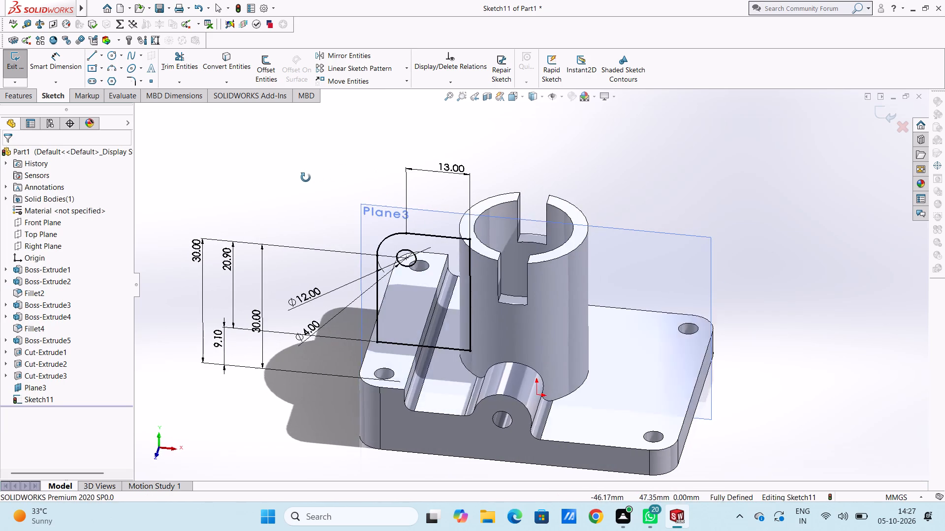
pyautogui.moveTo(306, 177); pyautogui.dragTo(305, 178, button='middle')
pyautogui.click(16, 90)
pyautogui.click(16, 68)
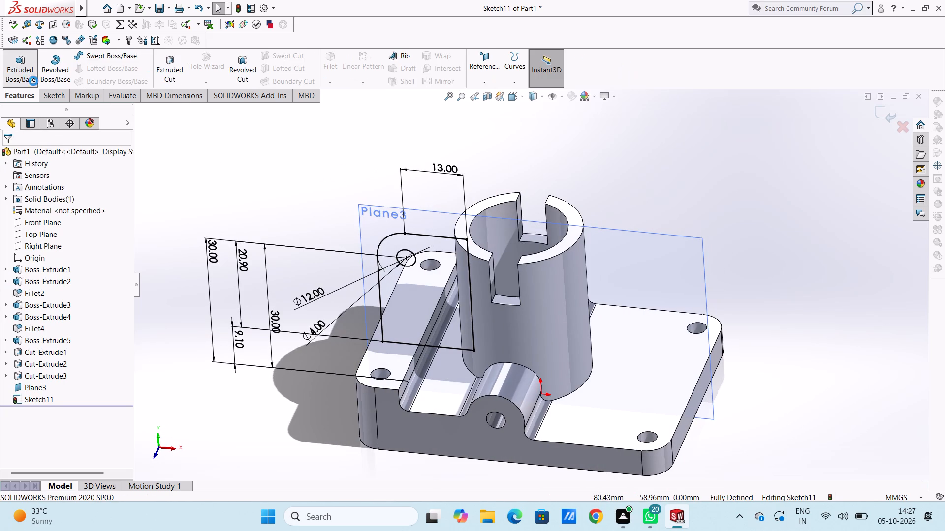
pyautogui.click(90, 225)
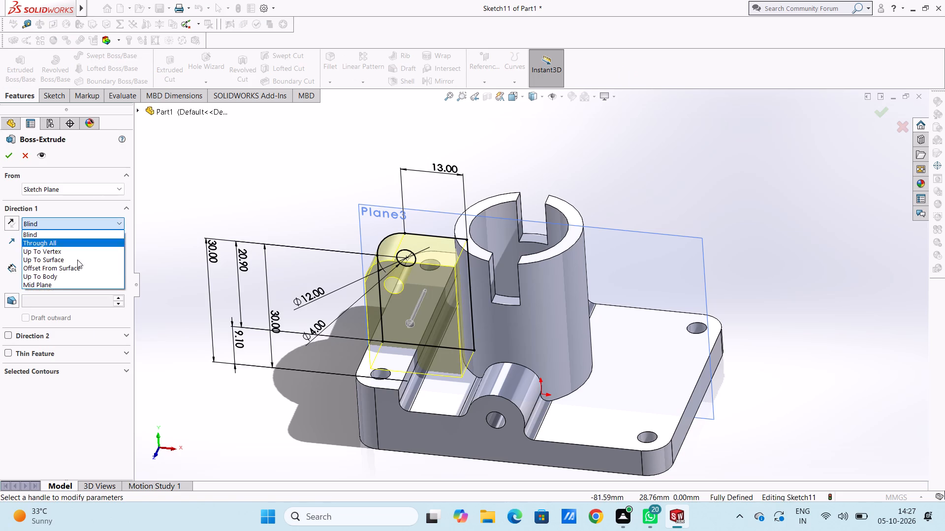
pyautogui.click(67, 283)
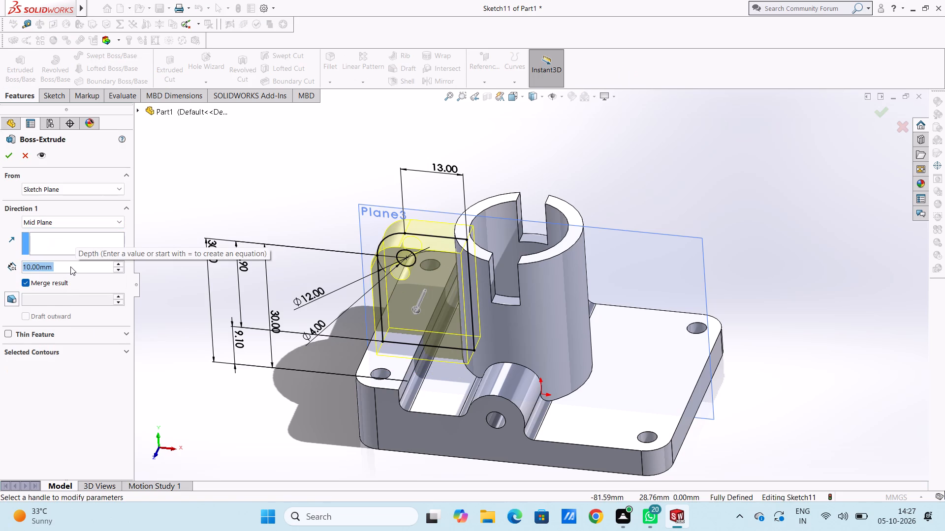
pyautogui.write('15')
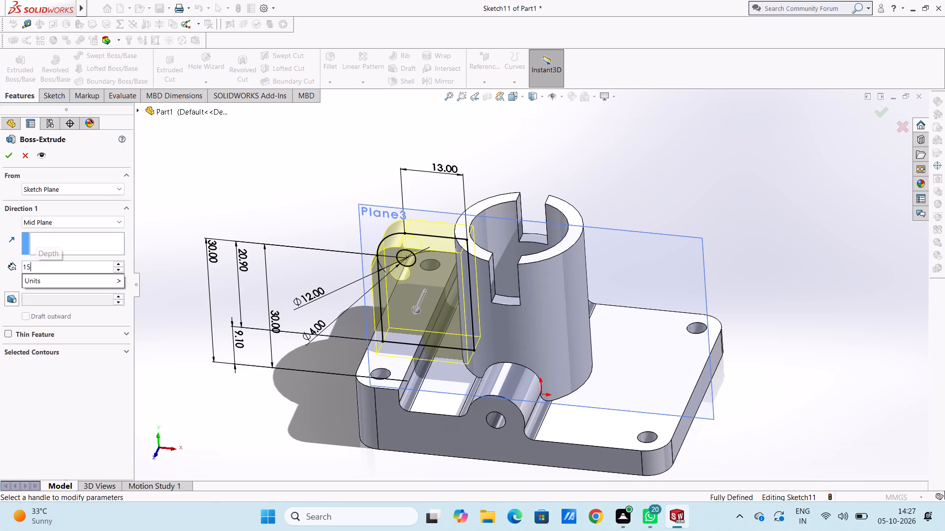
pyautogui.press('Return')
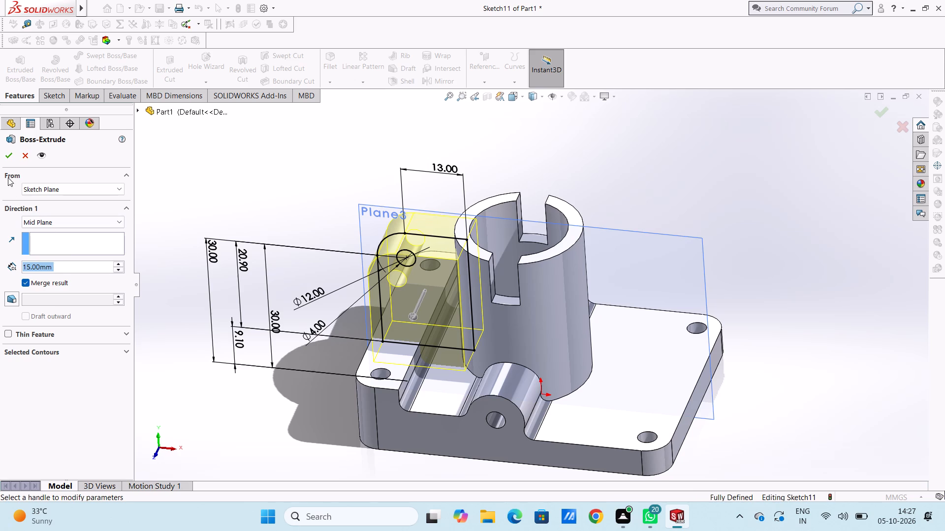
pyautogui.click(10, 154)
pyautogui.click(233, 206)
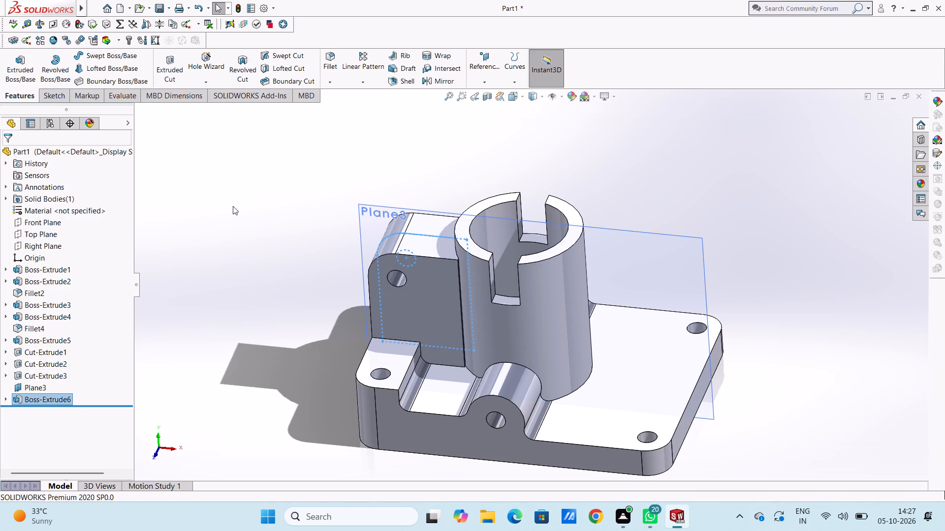
# Examine the extruded lug from several angles, especially where its inner side meets the vertical tube.
pyautogui.moveTo(232, 206); pyautogui.dragTo(259, 382, button='middle')
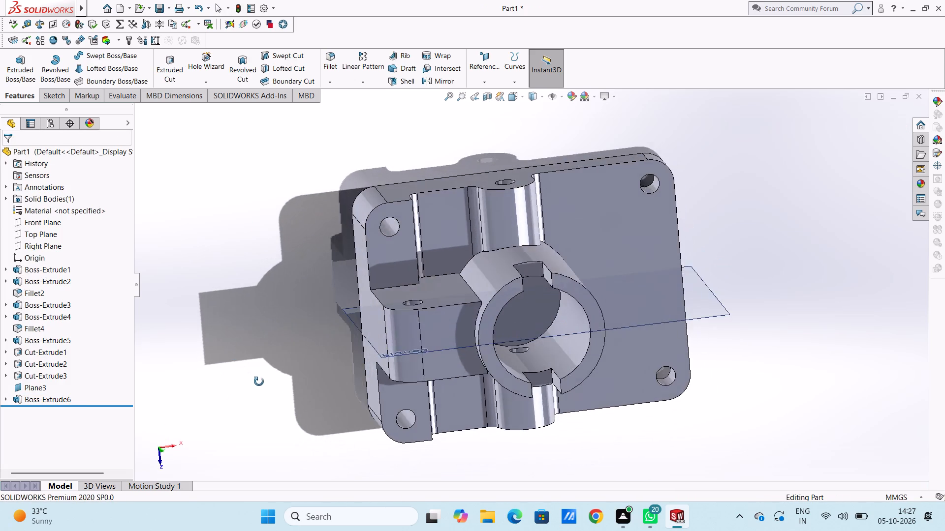
pyautogui.moveTo(265, 354); pyautogui.dragTo(268, 214, button='middle')
pyautogui.middleClick(268, 214)
pyautogui.moveTo(269, 298); pyautogui.dragTo(243, 222, button='middle')
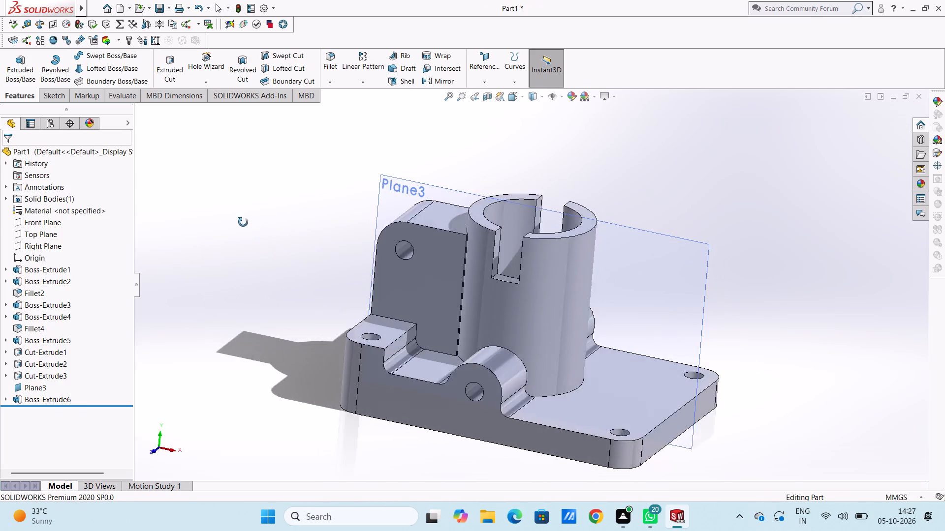
pyautogui.moveTo(243, 222); pyautogui.dragTo(247, 246, button='middle')
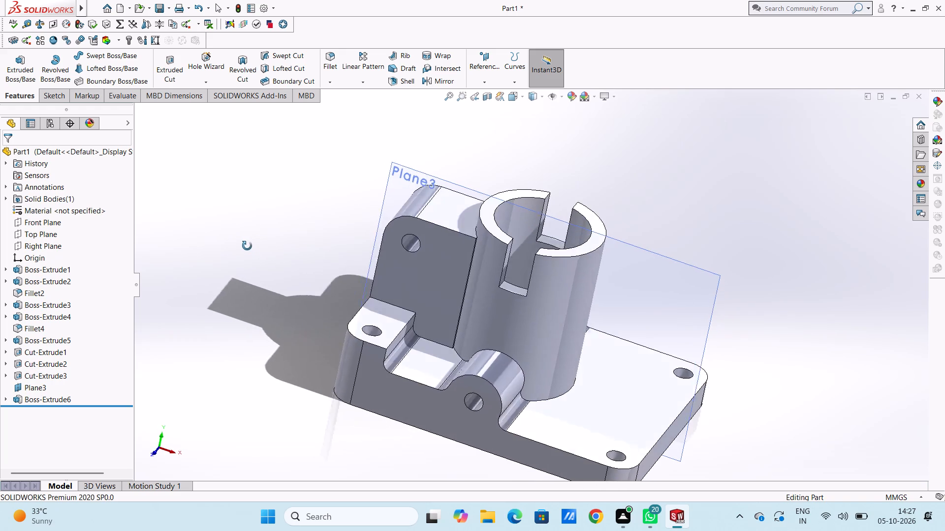
pyautogui.moveTo(247, 246); pyautogui.dragTo(242, 242, button='middle')
pyautogui.scroll(-4, 465, 265)
pyautogui.scroll(-4, 495, 239)
pyautogui.moveTo(504, 239); pyautogui.dragTo(511, 244, button='middle')
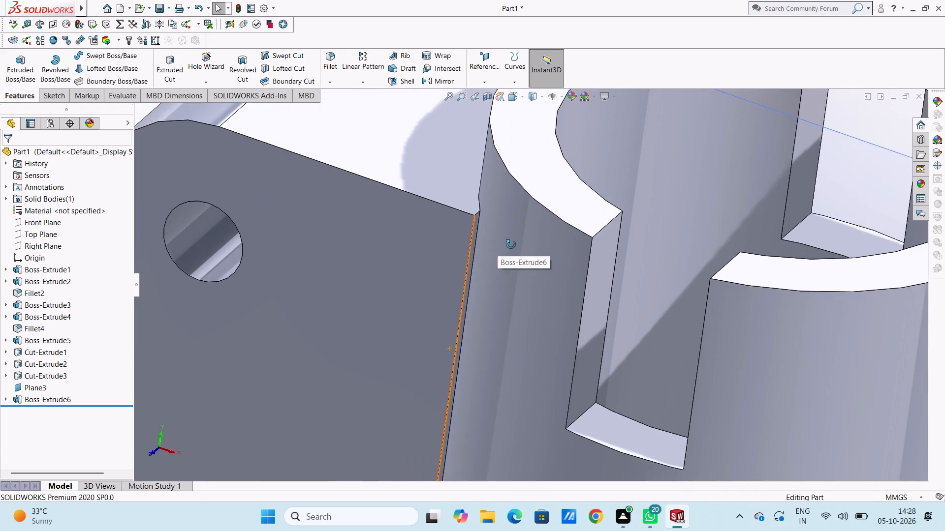
pyautogui.moveTo(511, 244); pyautogui.dragTo(513, 254, button='middle')
pyautogui.scroll(9, 508, 253)
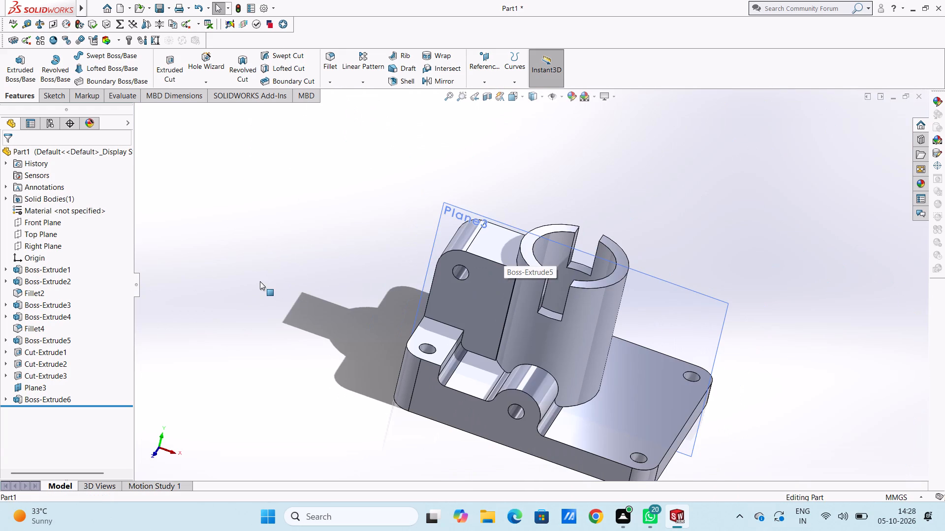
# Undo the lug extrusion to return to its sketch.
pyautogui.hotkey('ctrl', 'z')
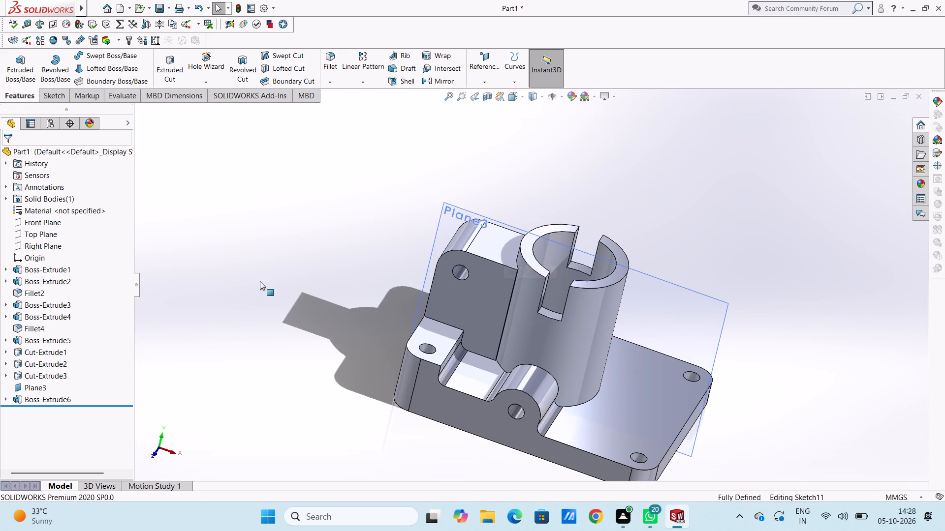
# Set the length of the lug profile's top line to 15 mm, extending it into the vertical tube.
pyautogui.scroll(1, 260, 281)
pyautogui.moveTo(396, 190); pyautogui.dragTo(407, 129, button='middle')
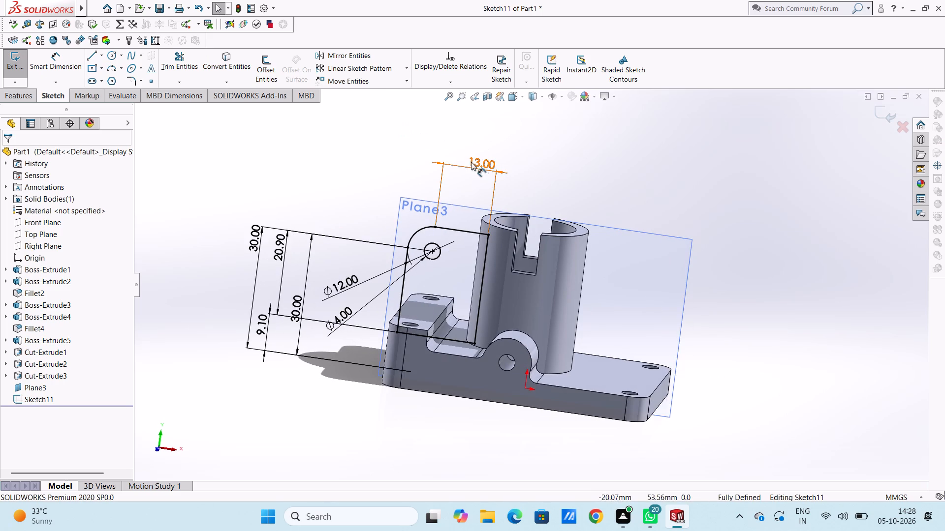
pyautogui.doubleClick(473, 163)
pyautogui.write('15')
pyautogui.press('Return')
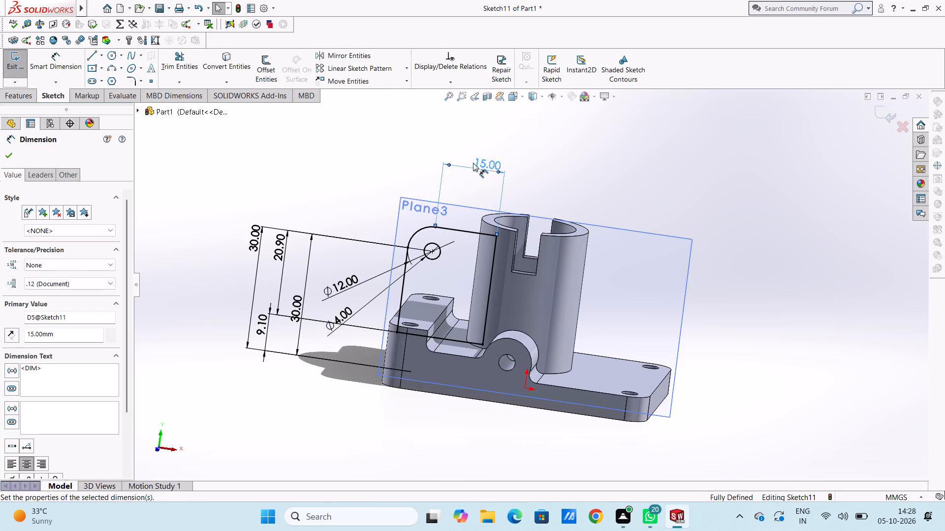
pyautogui.click(408, 160)
pyautogui.moveTo(415, 139); pyautogui.dragTo(393, 309, button='middle')
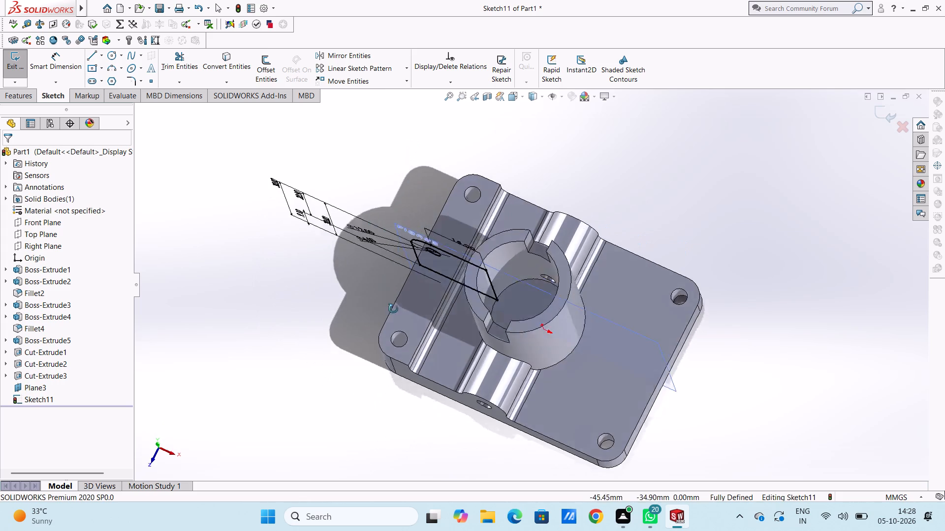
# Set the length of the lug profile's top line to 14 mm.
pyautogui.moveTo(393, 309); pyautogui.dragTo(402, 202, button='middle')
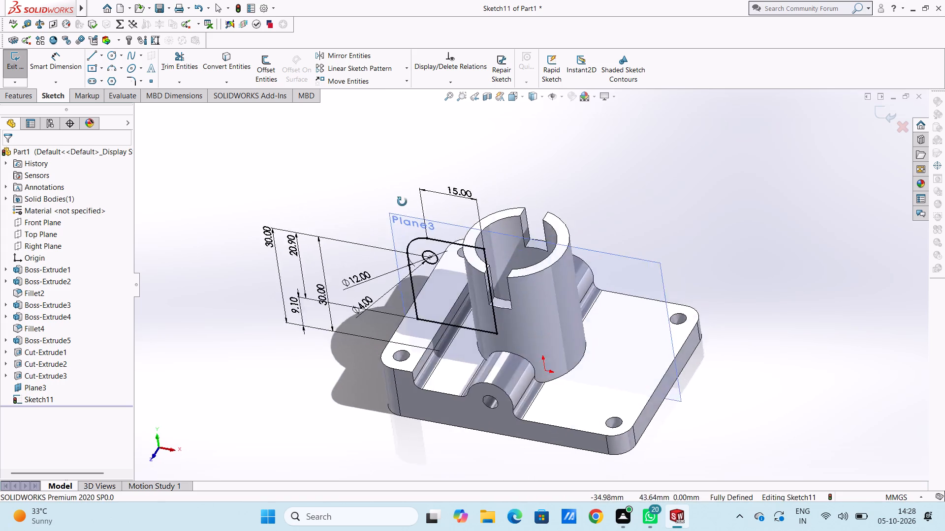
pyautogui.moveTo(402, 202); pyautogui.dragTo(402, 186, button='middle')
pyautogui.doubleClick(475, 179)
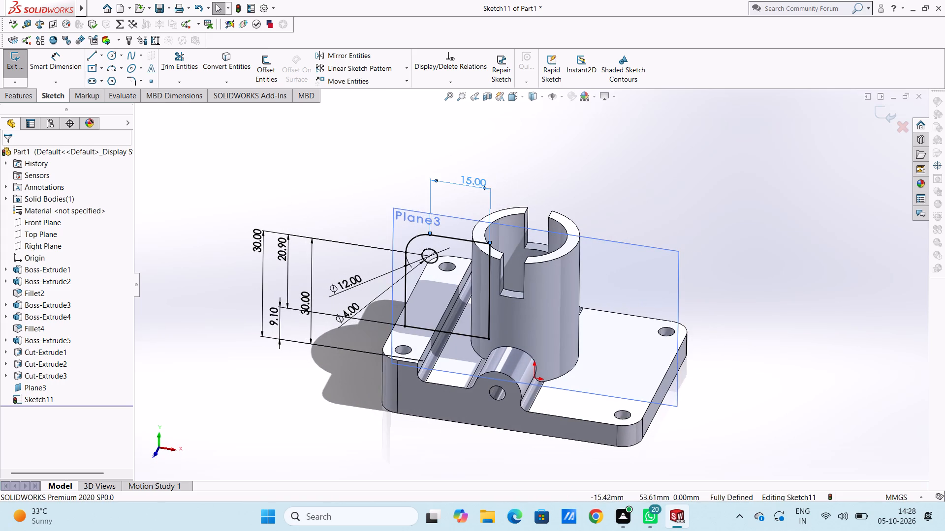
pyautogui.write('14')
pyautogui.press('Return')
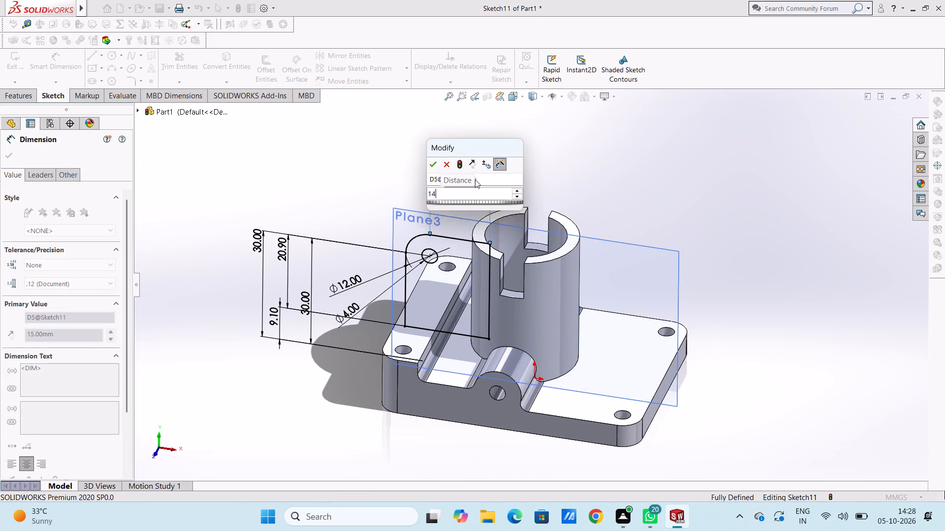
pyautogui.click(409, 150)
# Set the length of the lug profile's top line to 13.6 mm.
pyautogui.moveTo(409, 150); pyautogui.dragTo(401, 294, button='middle')
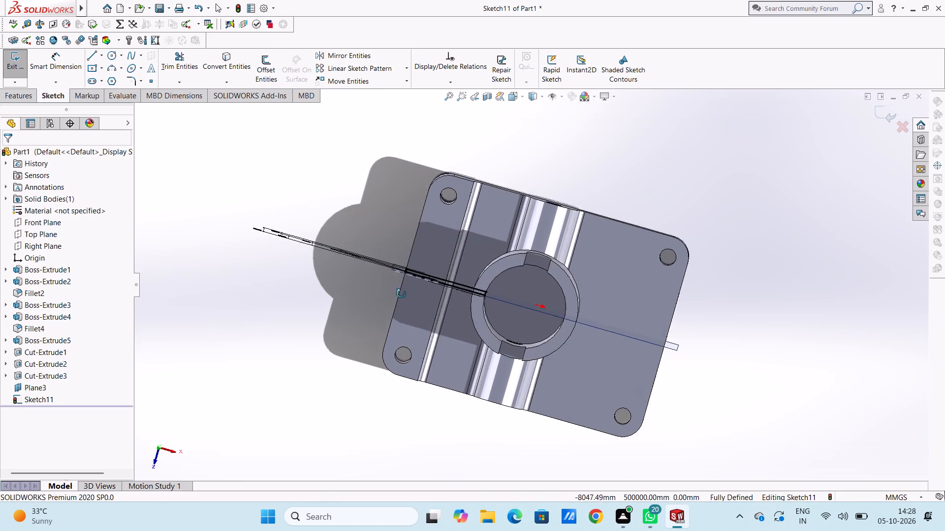
pyautogui.moveTo(401, 294); pyautogui.dragTo(417, 192, button='middle')
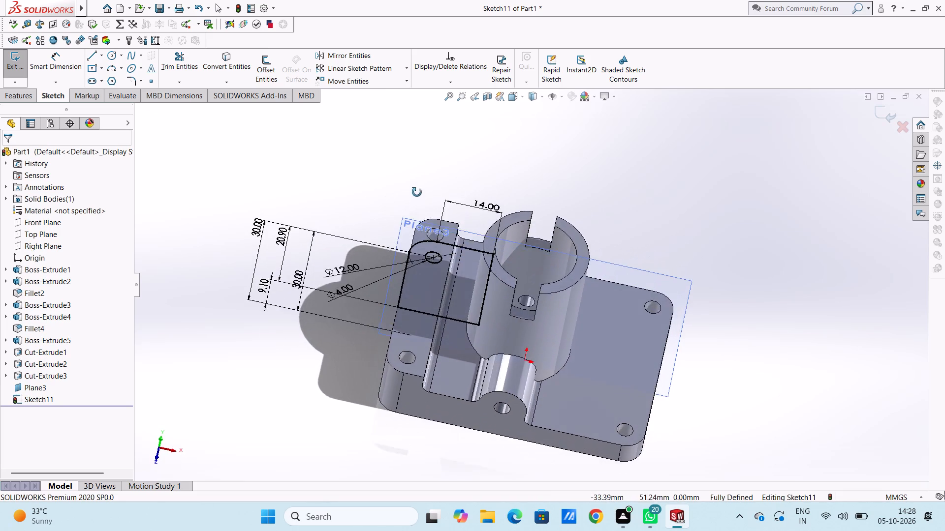
pyautogui.moveTo(417, 192); pyautogui.dragTo(419, 154, button='middle')
pyautogui.doubleClick(474, 176)
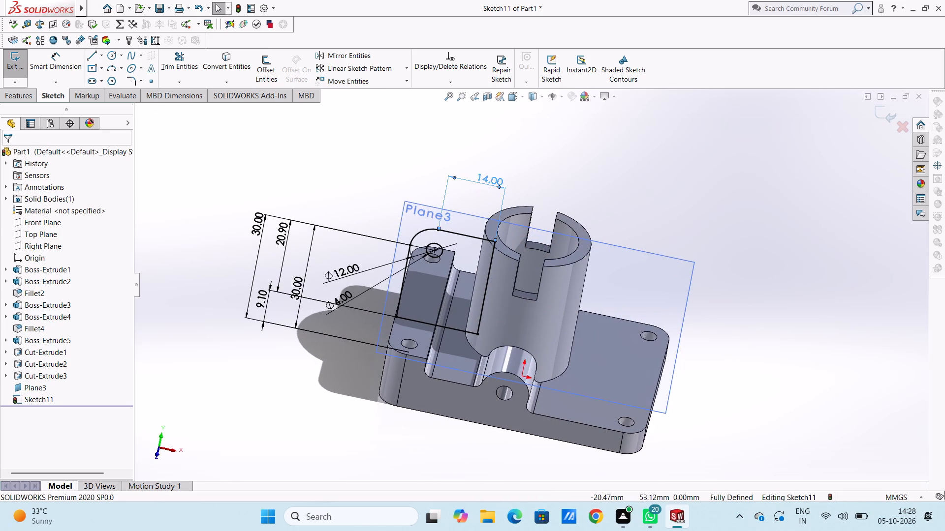
pyautogui.write('13.')
pyautogui.press('6')
pyautogui.press('Return')
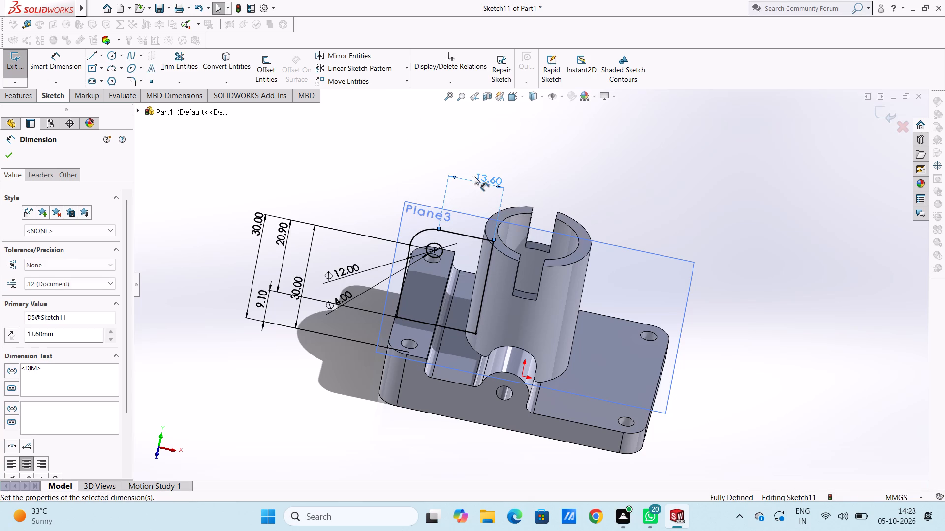
pyautogui.click(334, 164)
# Extrude the lug profile as a merged boss with a Mid Plane depth of 15 mm.
pyautogui.click(35, 96)
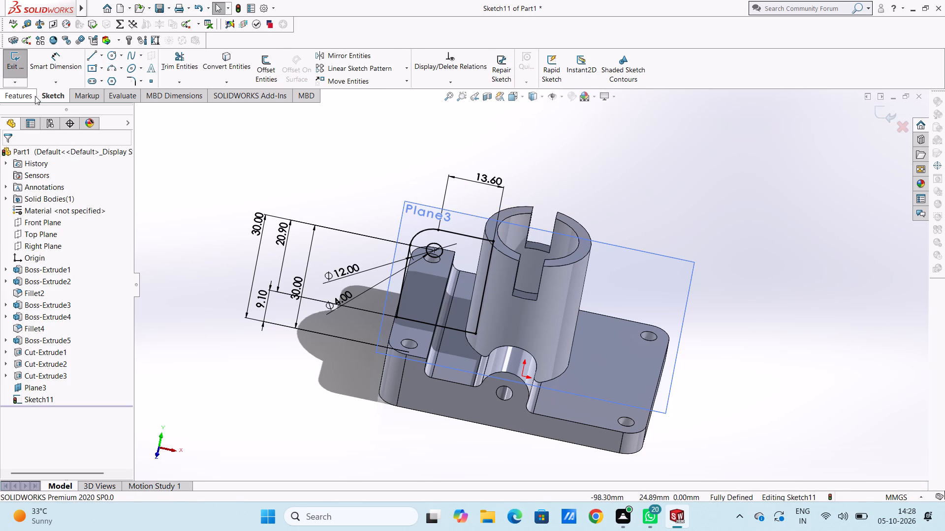
pyautogui.click(31, 69)
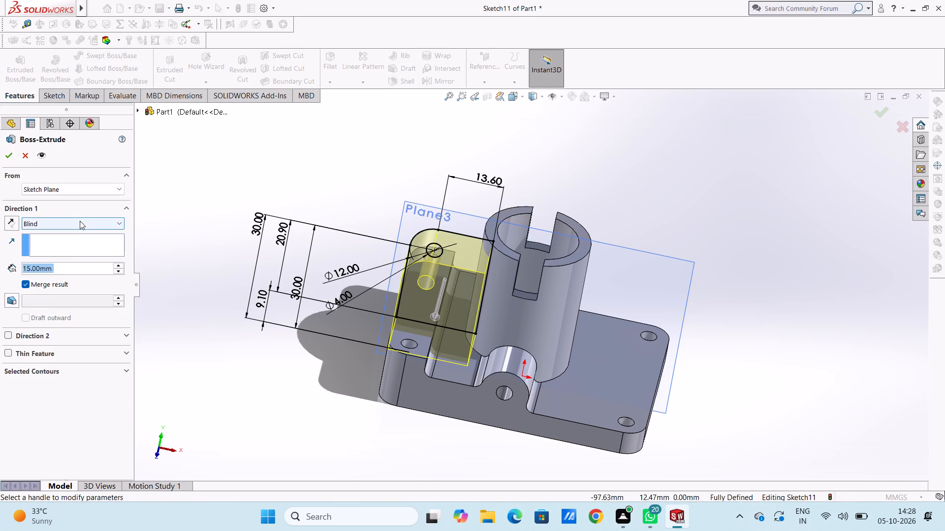
pyautogui.click(80, 222)
pyautogui.click(57, 284)
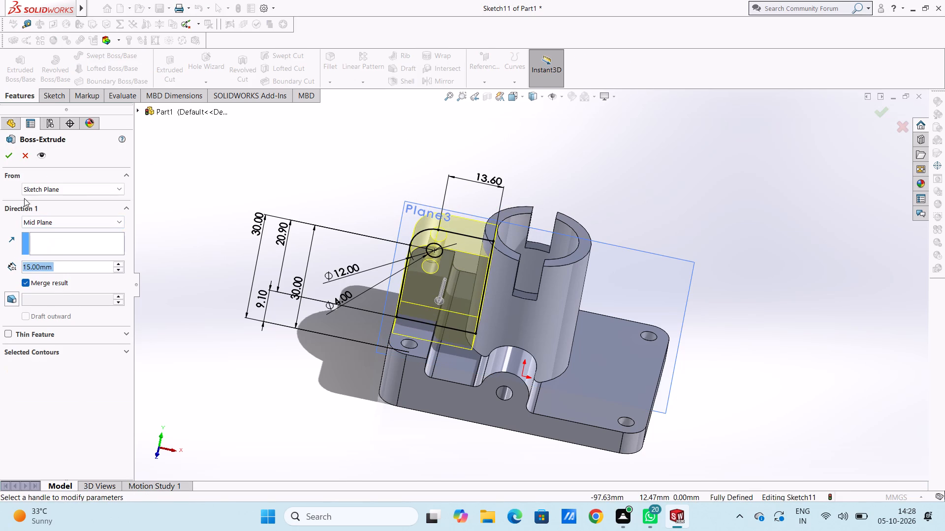
pyautogui.click(9, 152)
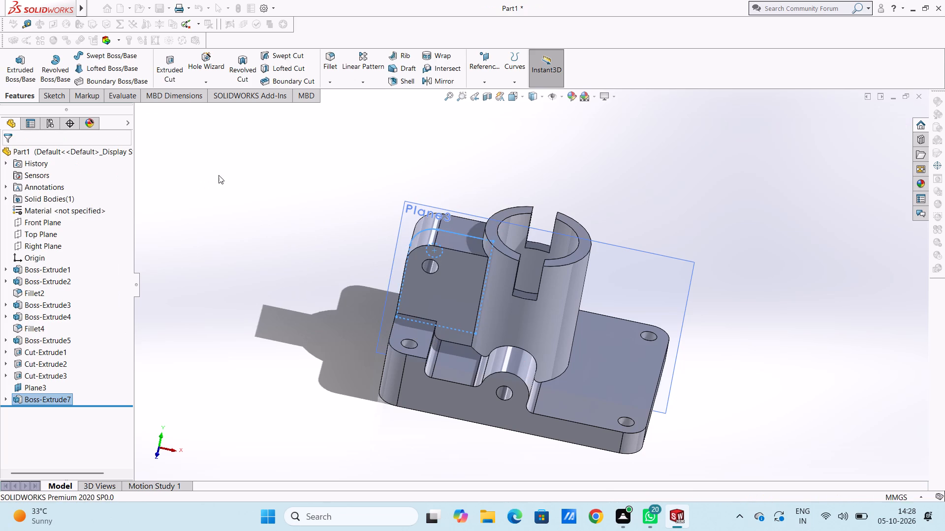
pyautogui.click(219, 175)
# Examine the extruded lug from several angles, especially the edges where it meets the vertical tube.
pyautogui.moveTo(243, 187); pyautogui.dragTo(207, 326, button='middle')
pyautogui.scroll(-1, 204, 298)
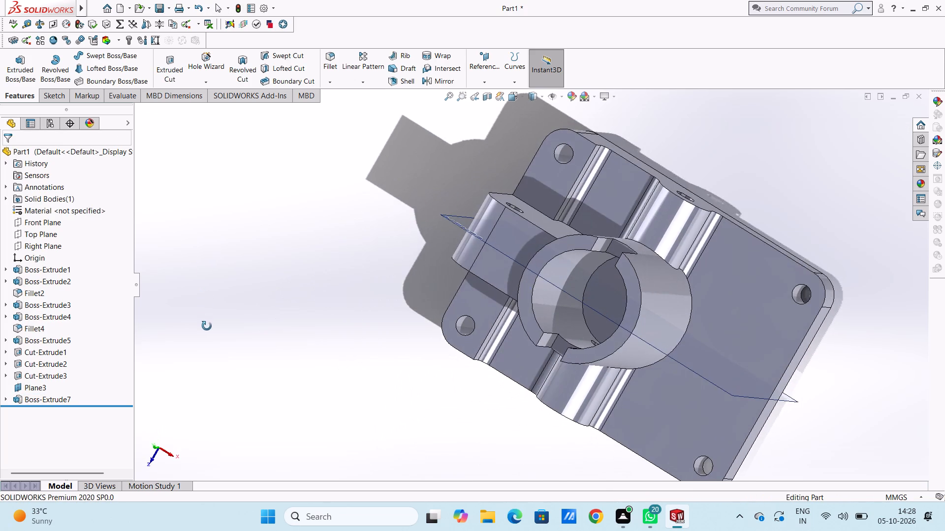
pyautogui.moveTo(207, 326); pyautogui.dragTo(245, 198, button='middle')
pyautogui.moveTo(284, 266); pyautogui.dragTo(280, 233, button='middle')
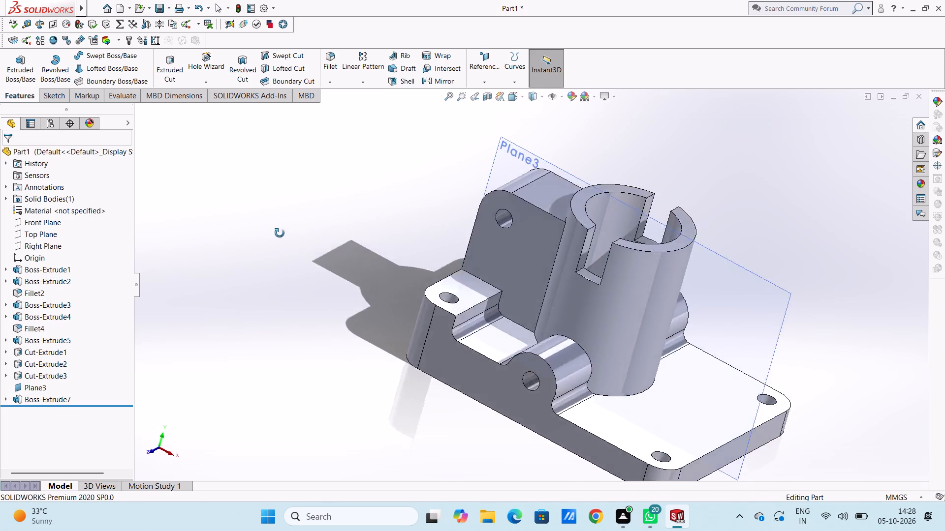
pyautogui.moveTo(280, 233); pyautogui.dragTo(279, 266, button='middle')
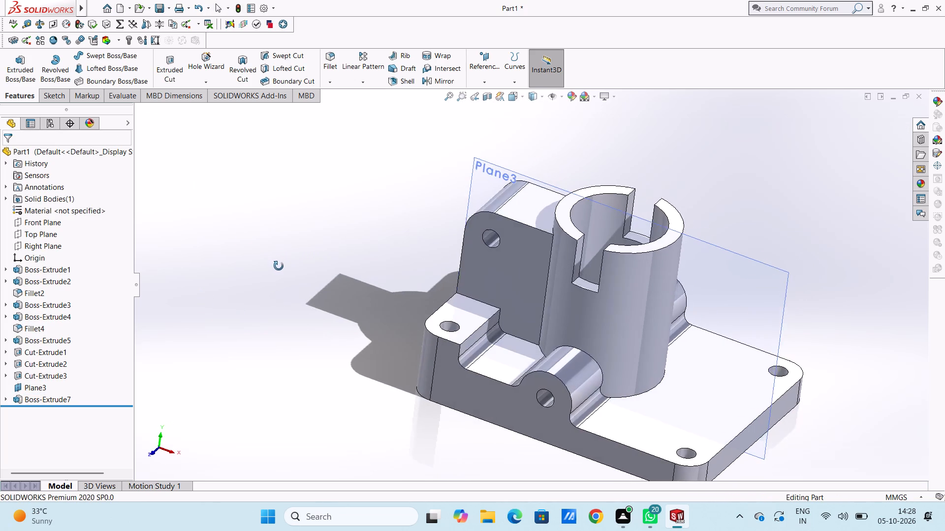
pyautogui.moveTo(279, 266); pyautogui.dragTo(279, 266, button='middle')
pyautogui.scroll(-5, 532, 260)
pyautogui.scroll(-5, 633, 248)
pyautogui.moveTo(533, 227); pyautogui.dragTo(552, 237, button='middle')
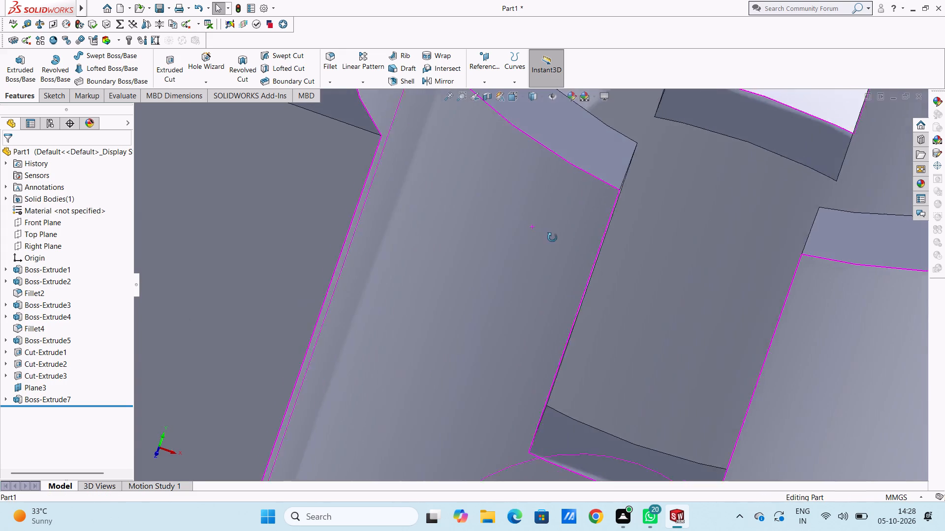
pyautogui.moveTo(552, 237); pyautogui.dragTo(555, 239, button='middle')
pyautogui.scroll(4, 425, 210)
pyautogui.scroll(-9, 445, 236)
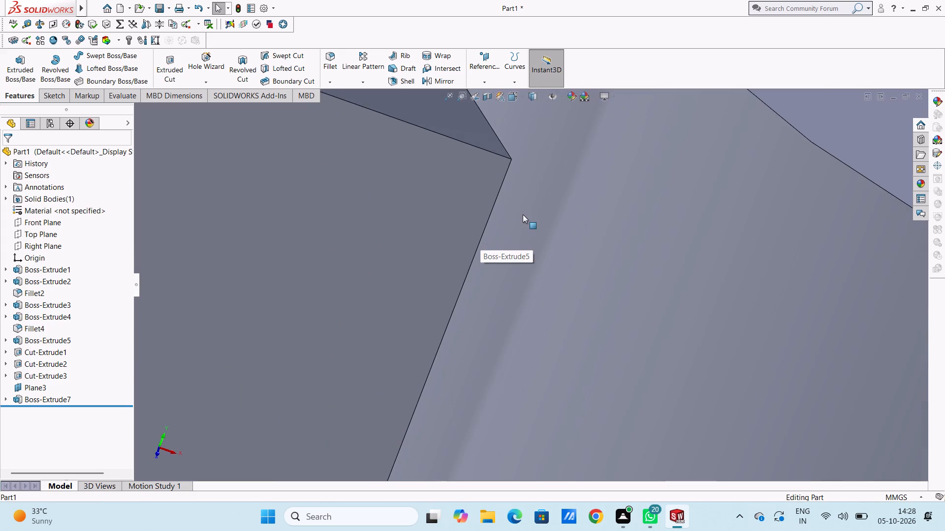
pyautogui.scroll(16, 523, 214)
pyautogui.moveTo(535, 216); pyautogui.dragTo(639, 398, button='middle')
pyautogui.scroll(-9, 581, 347)
pyautogui.scroll(-6, 609, 275)
pyautogui.moveTo(622, 255); pyautogui.dragTo(582, 206, button='middle')
pyautogui.scroll(16, 552, 304)
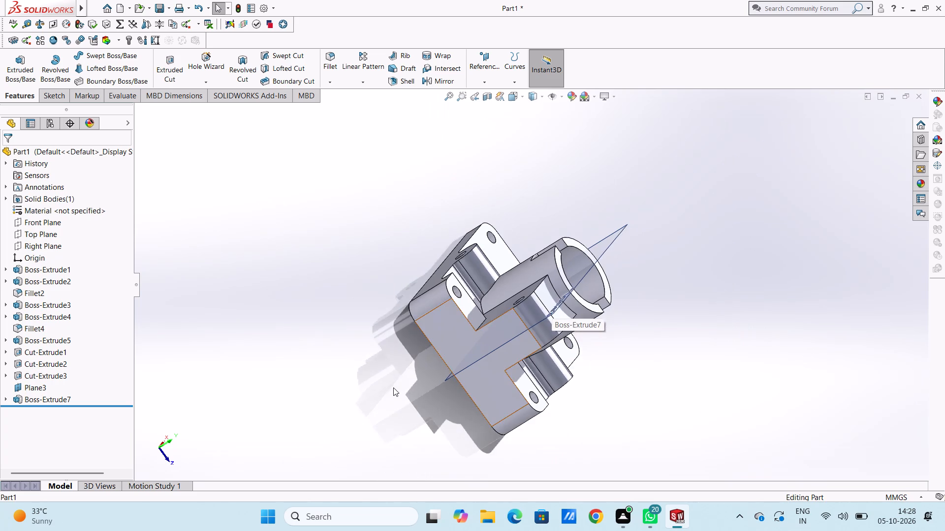
pyautogui.moveTo(389, 376); pyautogui.dragTo(312, 228, button='middle')
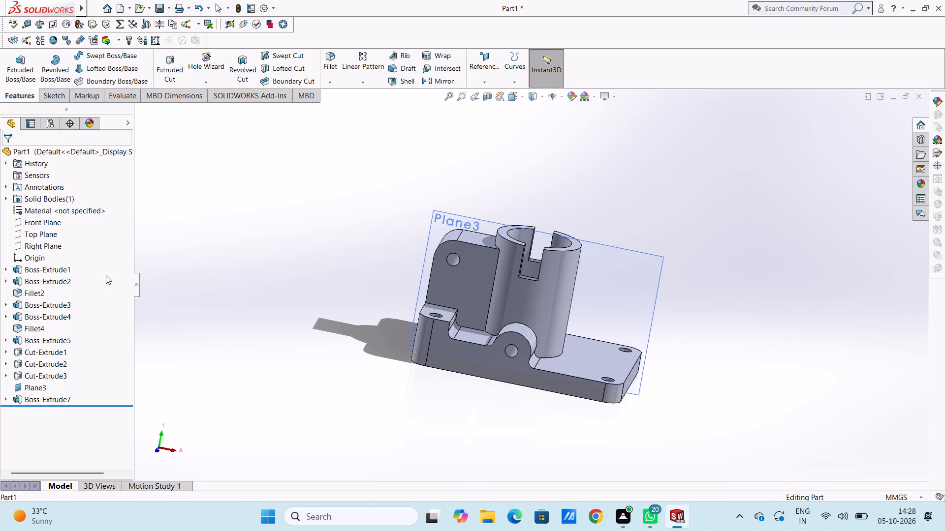
# Hide the reference plane Plane3.
pyautogui.click(41, 390)
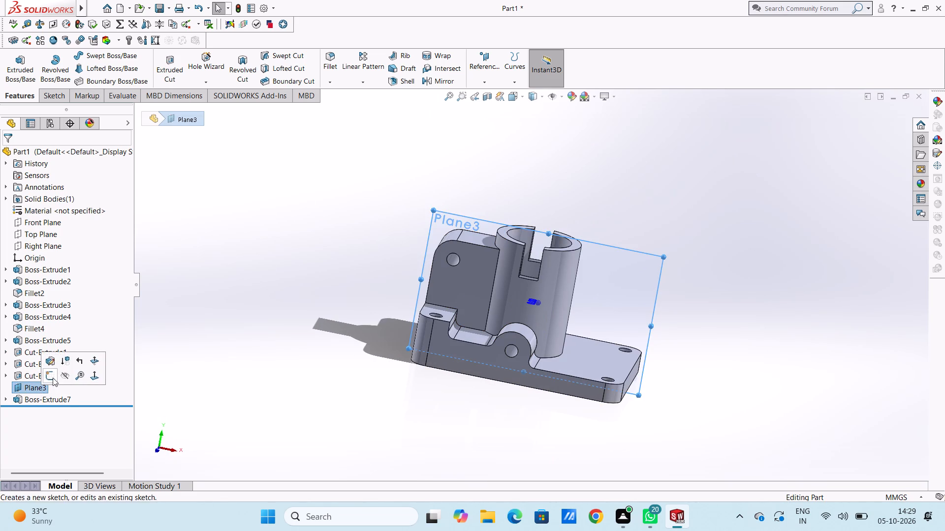
pyautogui.click(64, 373)
pyautogui.click(270, 321)
# Add a 2 mm fillet to the curved edge where the lug's top face meets the vertical tube.
pyautogui.moveTo(298, 266); pyautogui.dragTo(359, 305, button='middle')
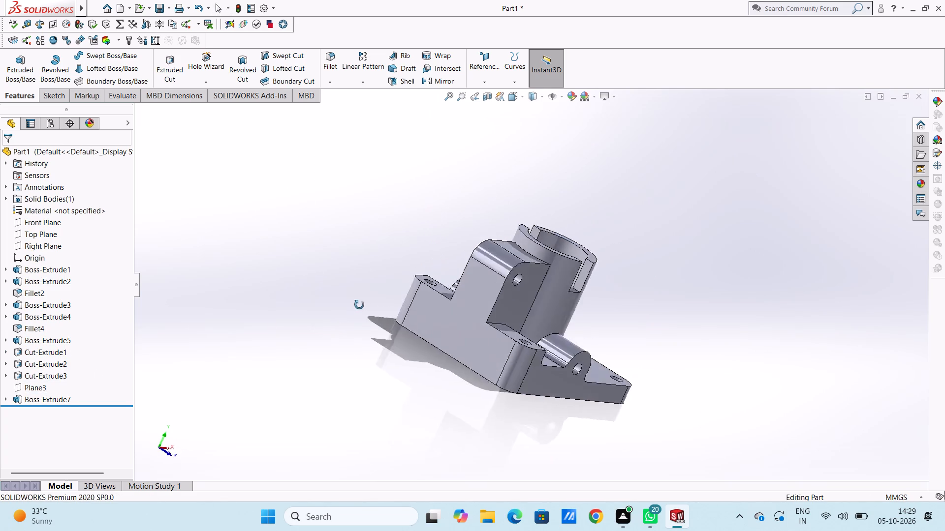
pyautogui.moveTo(359, 305); pyautogui.dragTo(361, 283, button='middle')
pyautogui.moveTo(345, 245); pyautogui.dragTo(256, 274, button='middle')
pyautogui.moveTo(268, 258); pyautogui.dragTo(299, 248, button='middle')
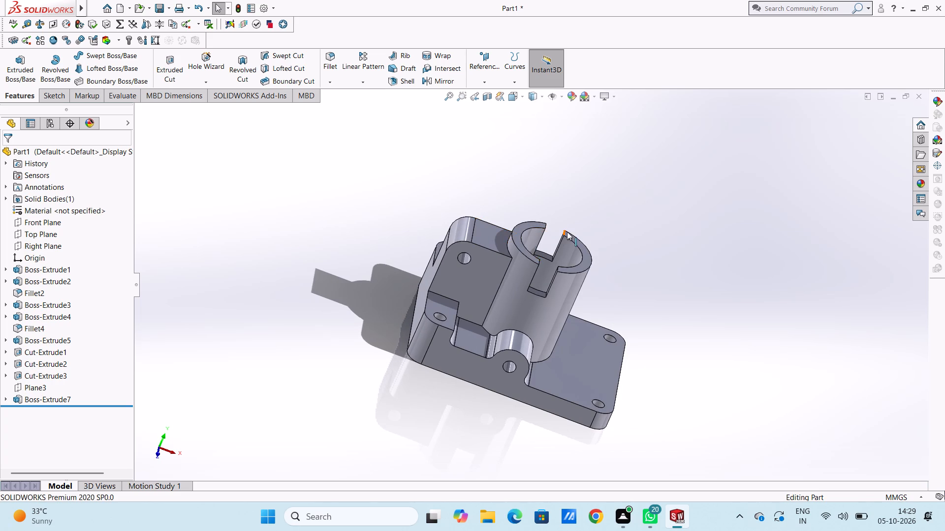
pyautogui.moveTo(568, 232); pyautogui.dragTo(598, 235, button='middle')
pyautogui.scroll(-1, 598, 235)
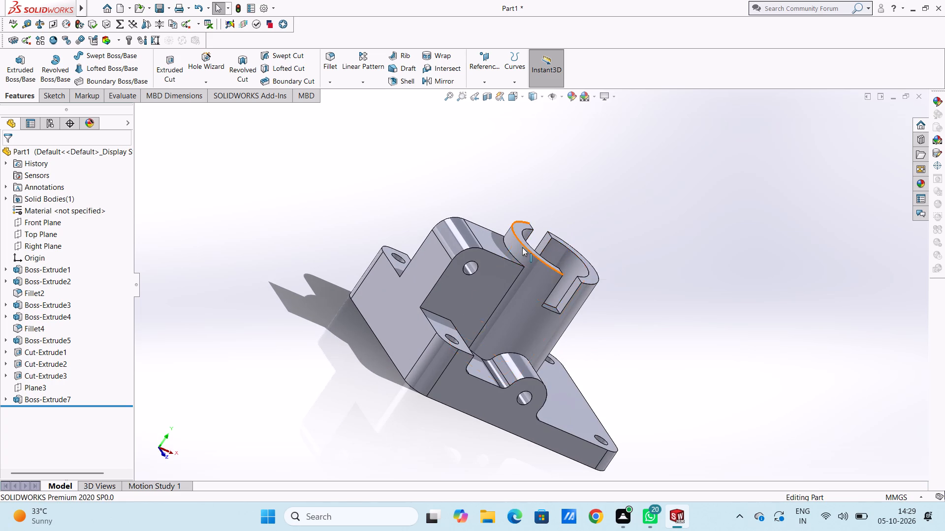
pyautogui.scroll(-5, 522, 249)
pyautogui.click(330, 60)
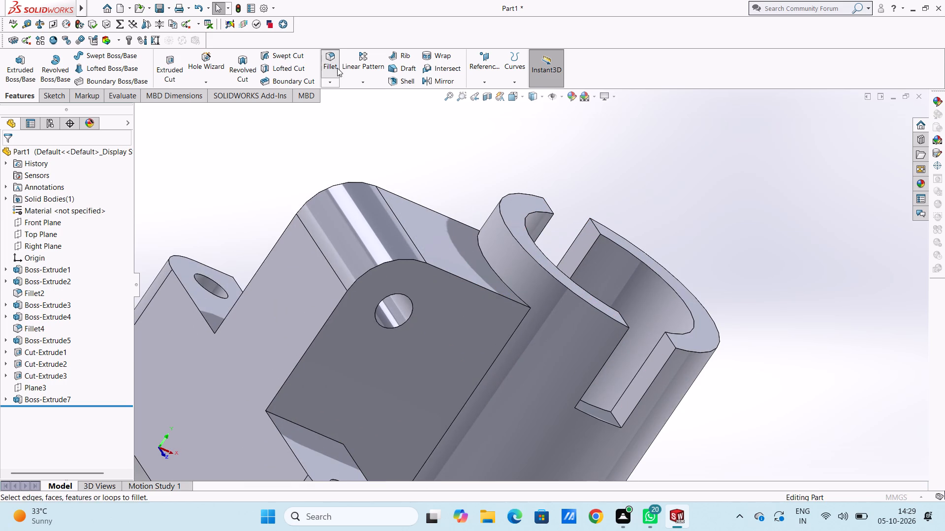
pyautogui.click(505, 285)
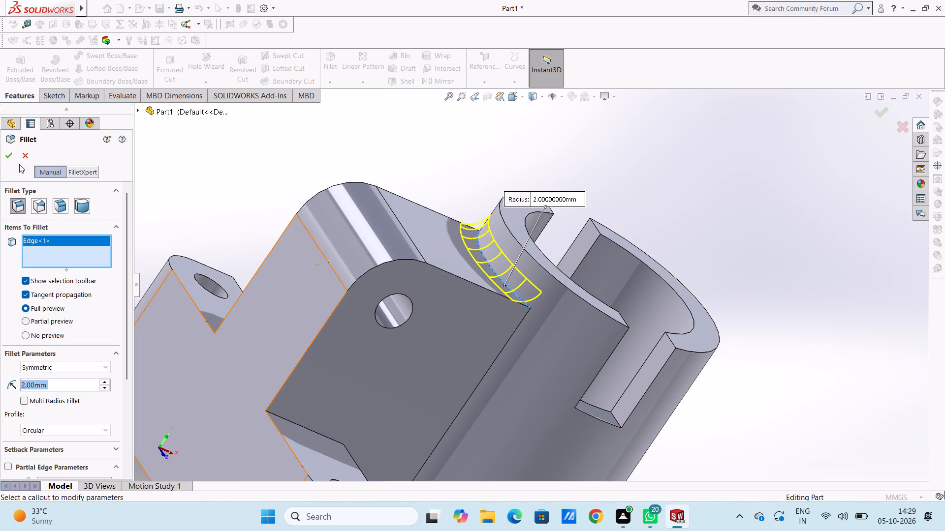
pyautogui.click(5, 155)
# Examine the filleted part from an oblique angle and in the front and isometric views.
pyautogui.scroll(4, 302, 174)
pyautogui.scroll(1, 382, 239)
pyautogui.moveTo(381, 238); pyautogui.dragTo(356, 174, button='middle')
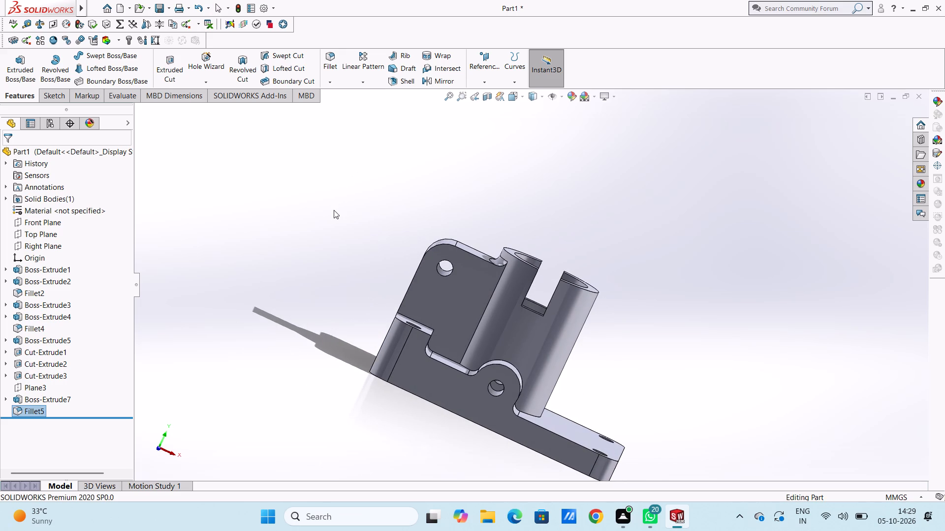
pyautogui.hotkey('ctrl', '1')
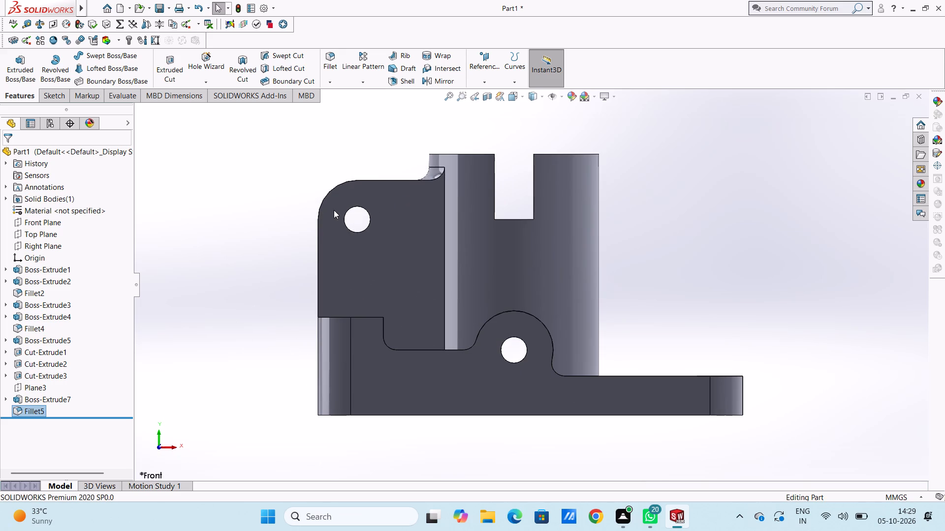
pyautogui.scroll(1, 334, 210)
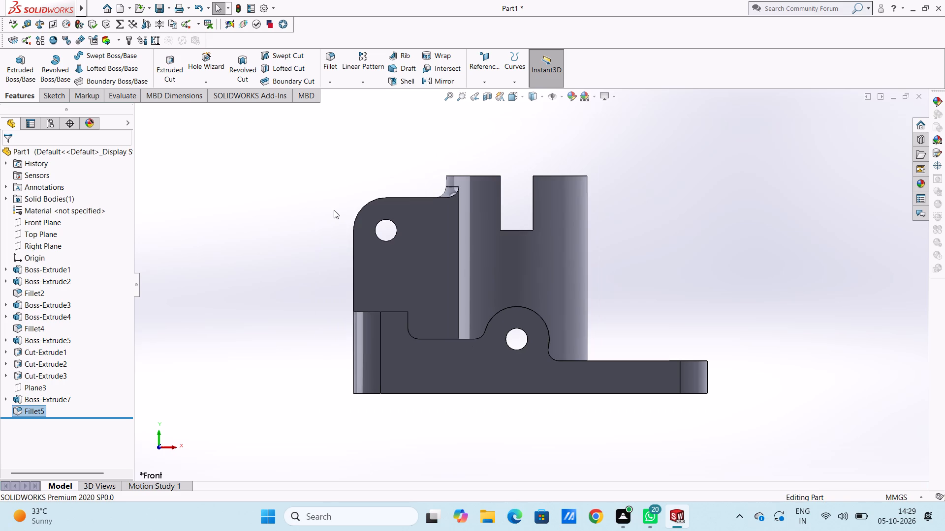
pyautogui.hotkey('ctrl', '7')
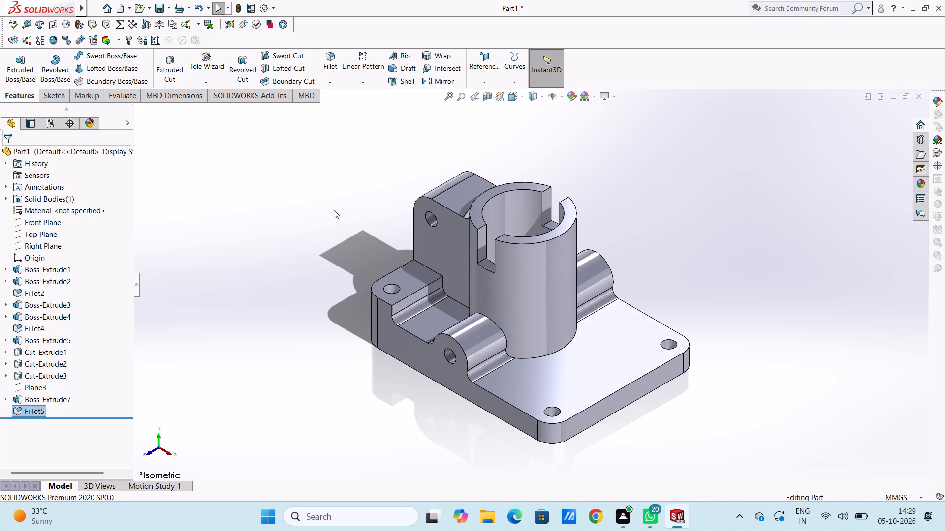
pyautogui.hotkey('ctrl', '1')
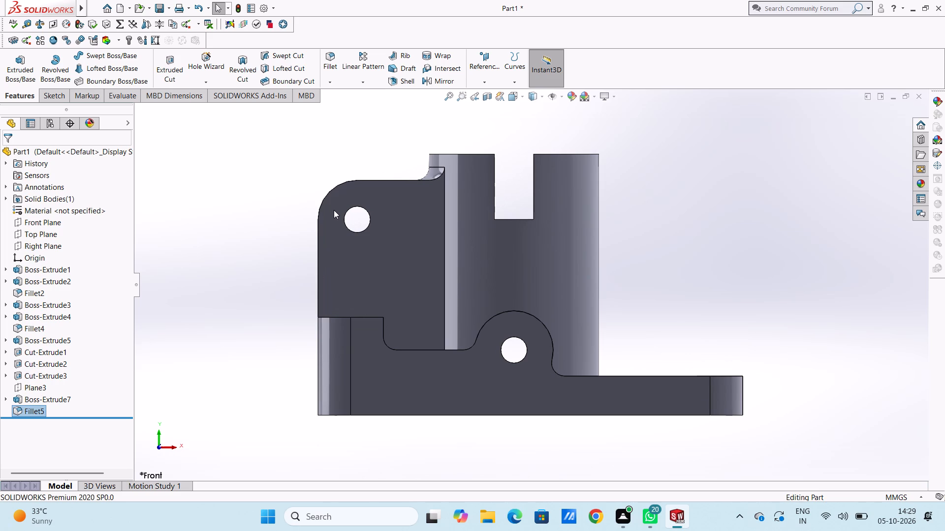
pyautogui.scroll(4, 684, 204)
pyautogui.scroll(-1, 628, 205)
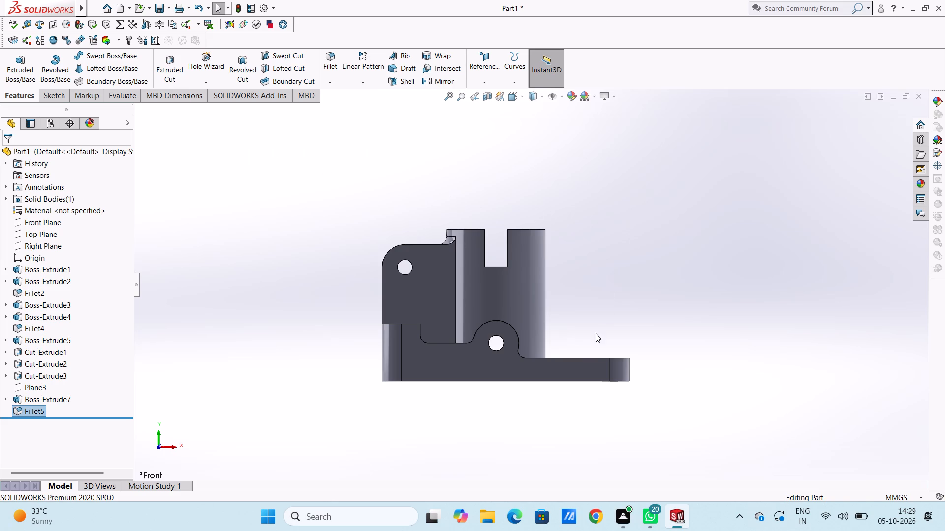
# Sketch a sloping line about 47 mm long on the base plate's front face, from its upper outer corner up across the vertical tube.
pyautogui.click(593, 371)
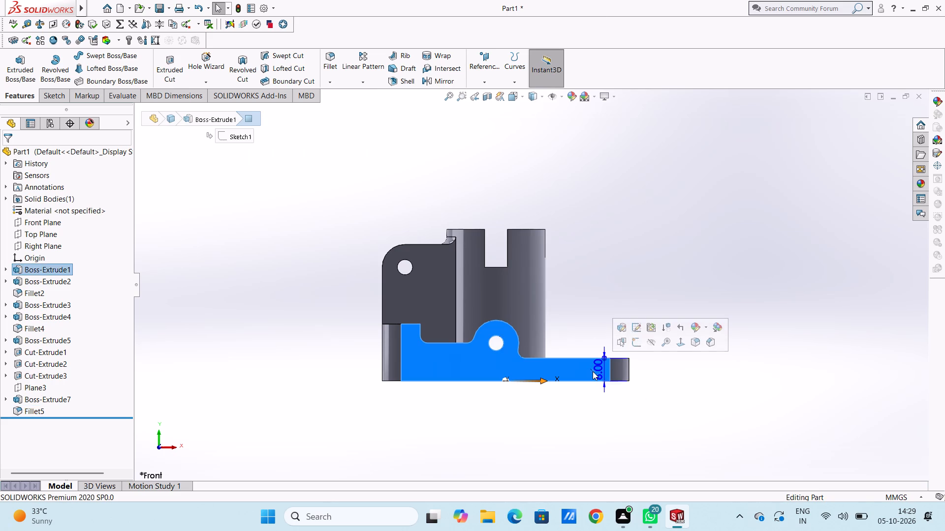
pyautogui.click(635, 344)
pyautogui.click(637, 279)
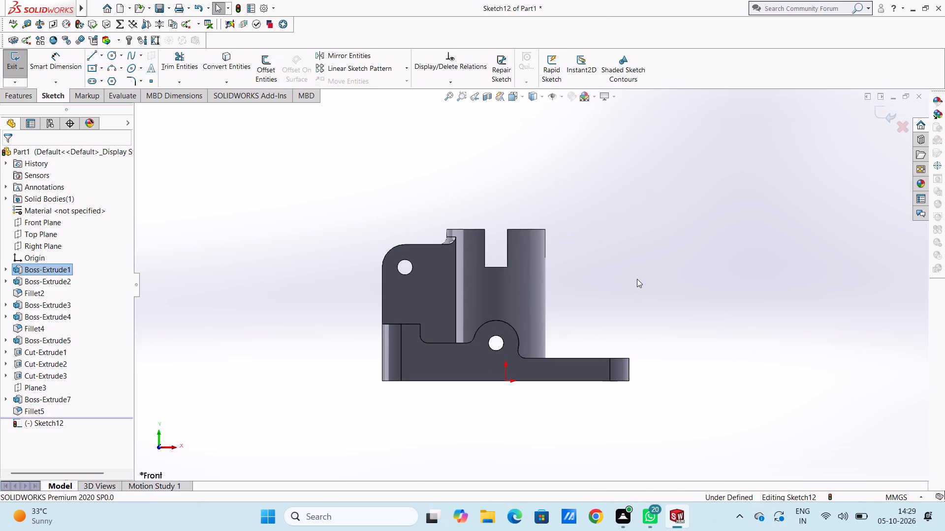
pyautogui.click(97, 55)
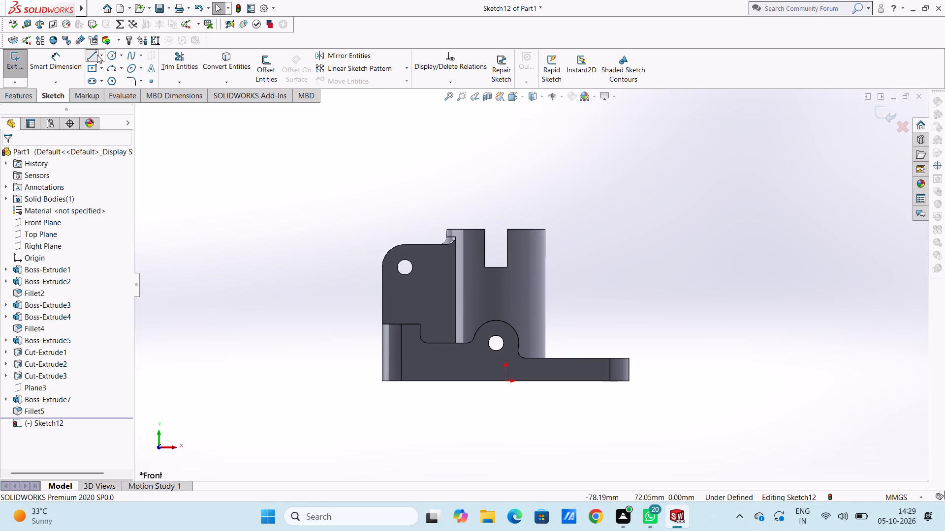
pyautogui.click(630, 359)
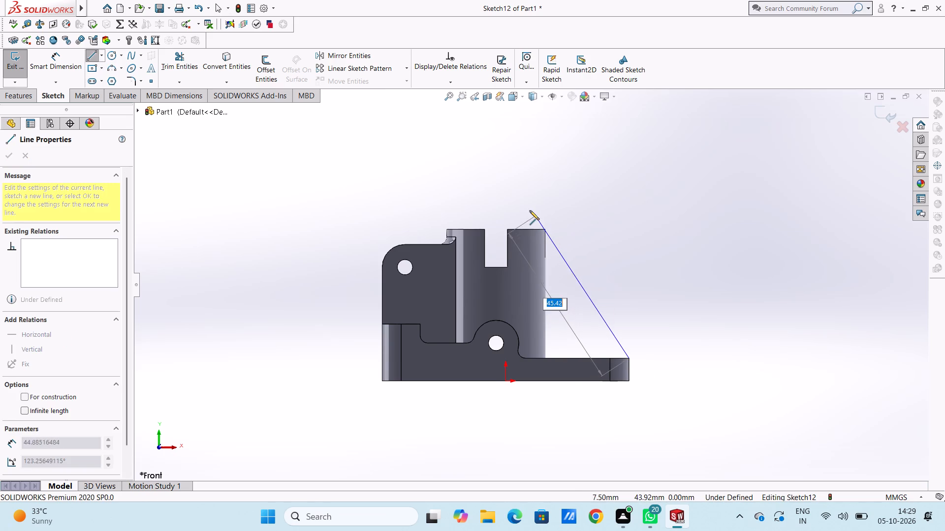
pyautogui.click(532, 207)
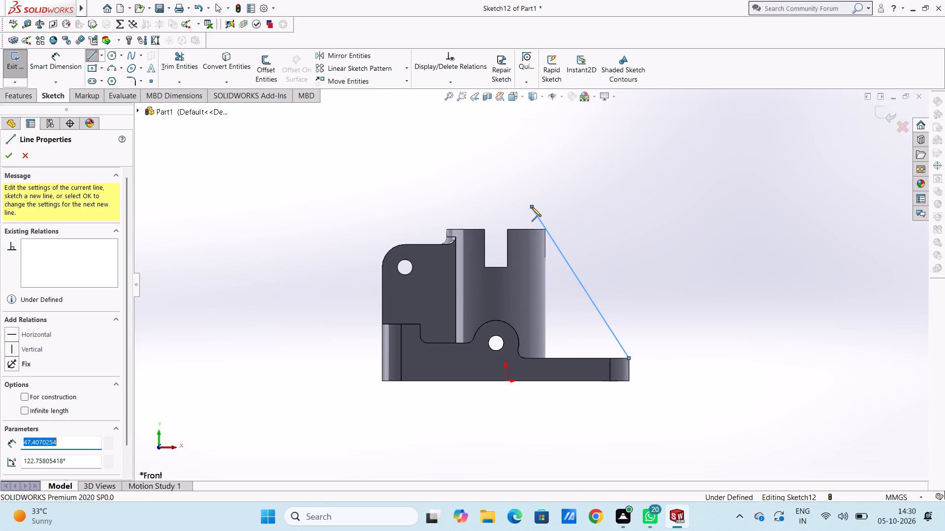
pyautogui.press('Escape')
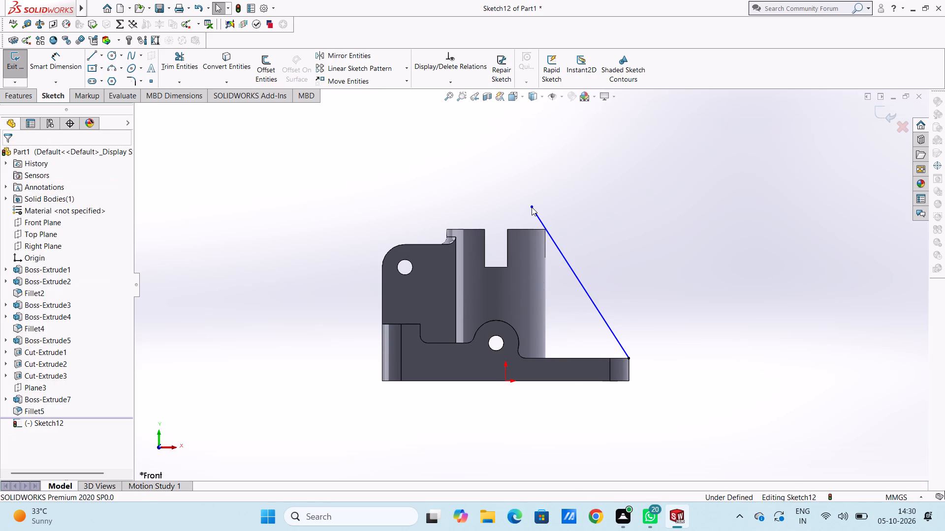
# Dimension the angle between the sloping line and the plate's top edge as 45° and finish the sketch.
pyautogui.click(75, 58)
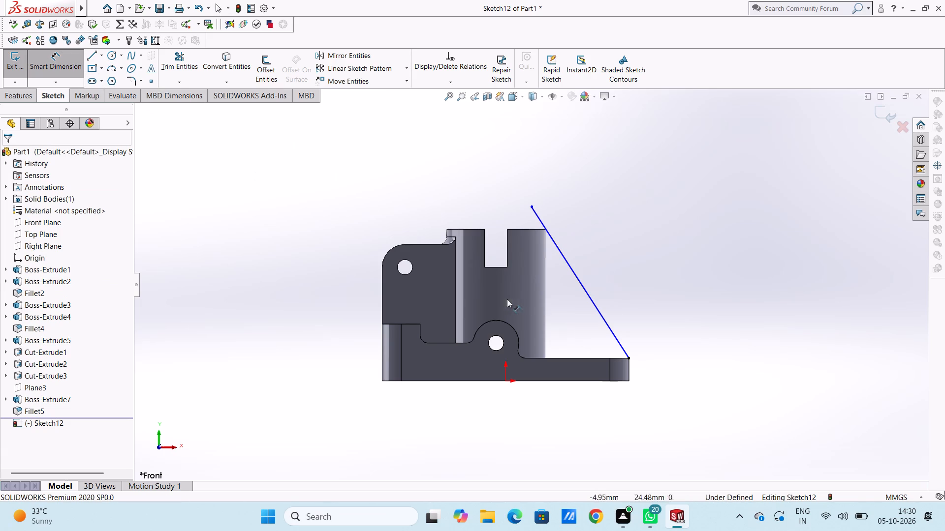
pyautogui.click(579, 282)
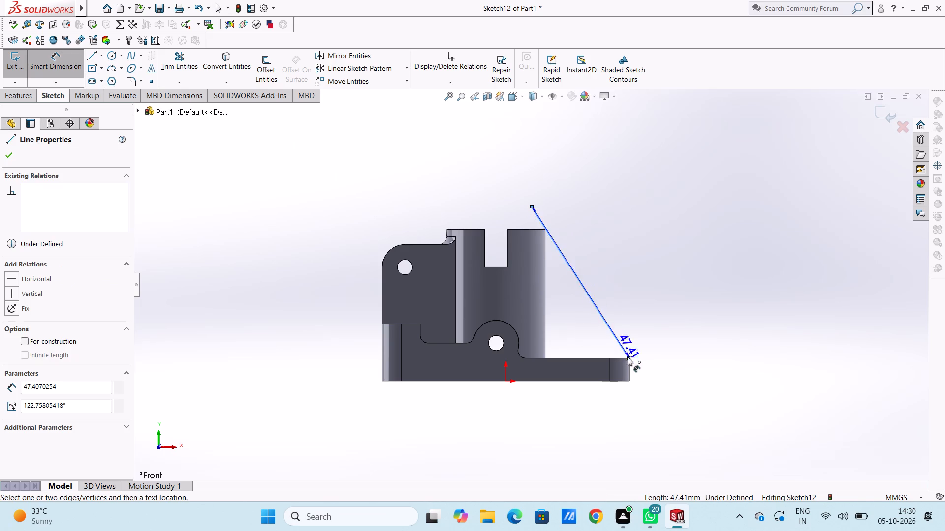
pyautogui.click(629, 359)
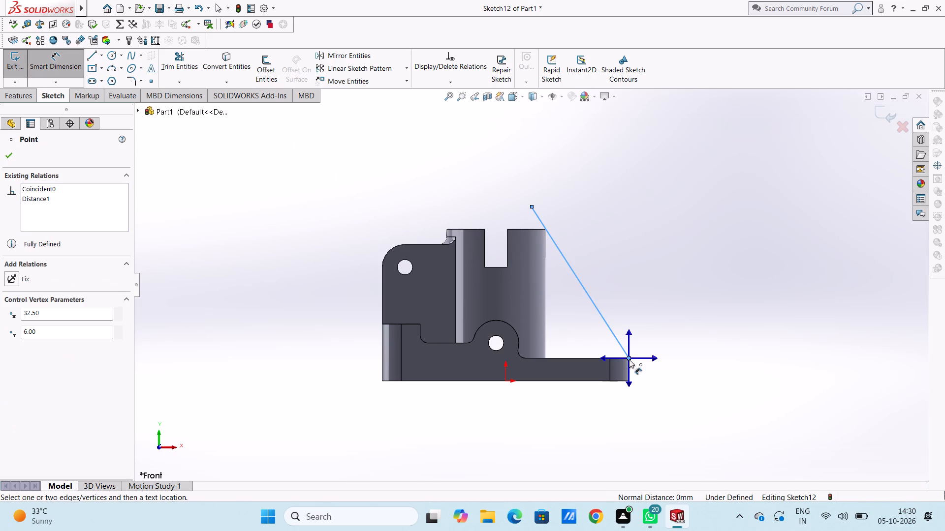
pyautogui.click(604, 357)
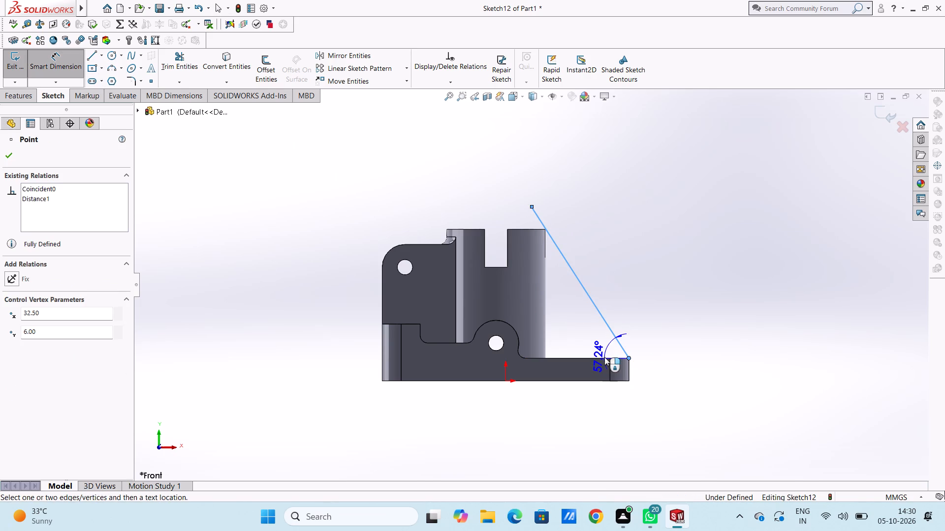
pyautogui.click(572, 316)
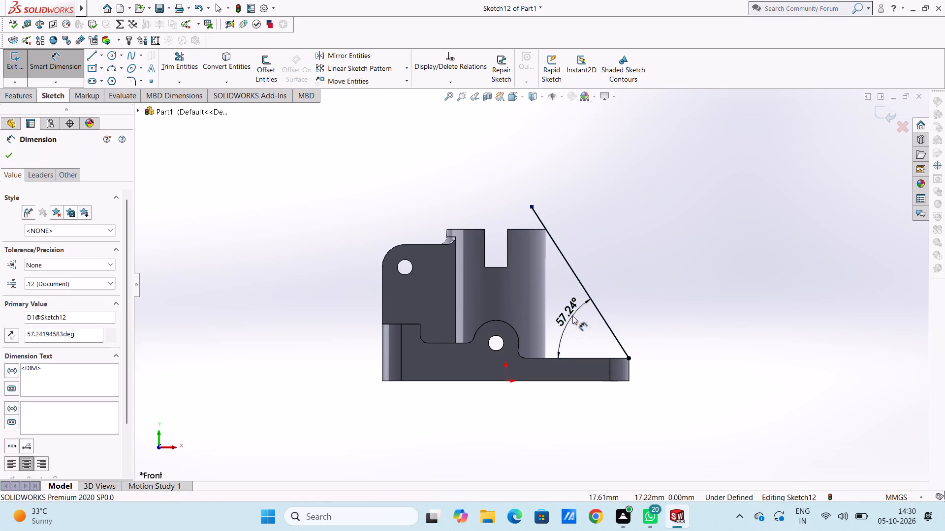
pyautogui.write('45')
pyautogui.press('Return')
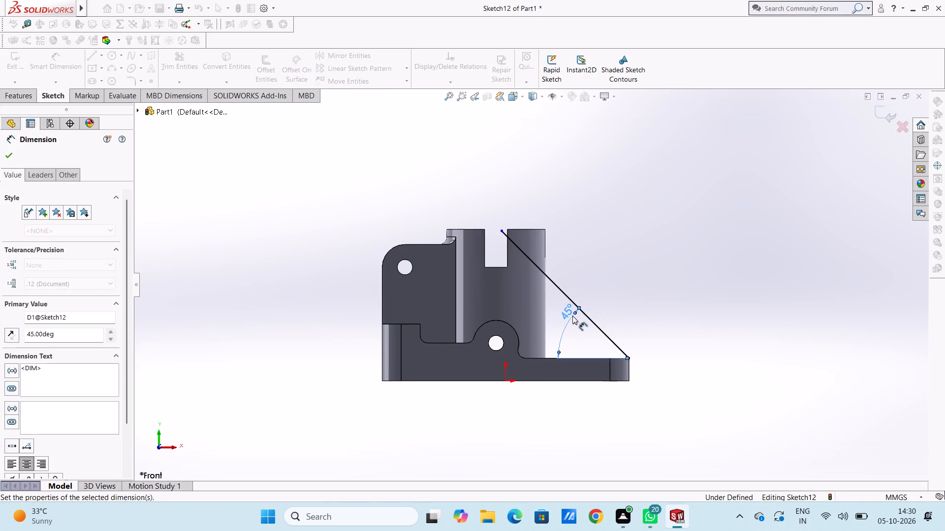
pyautogui.click(499, 186)
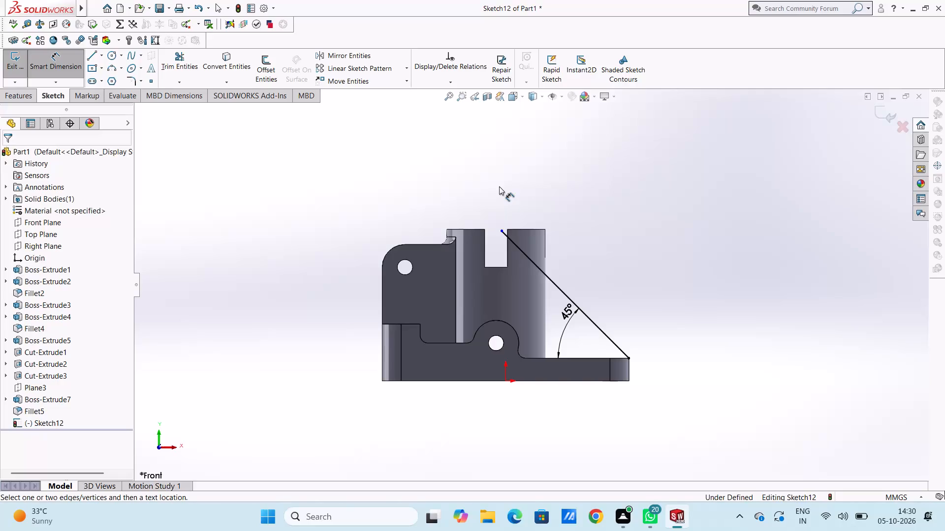
pyautogui.scroll(-2, 663, 296)
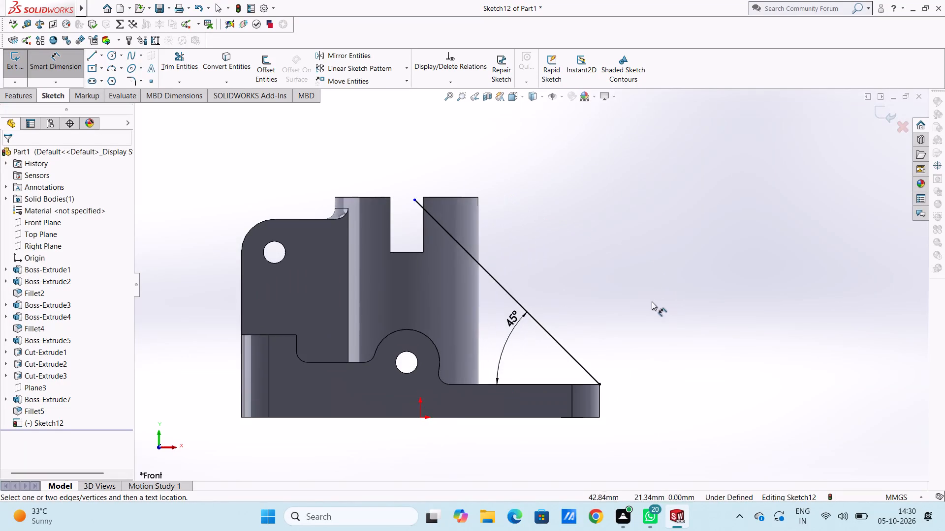
pyautogui.scroll(2, 649, 302)
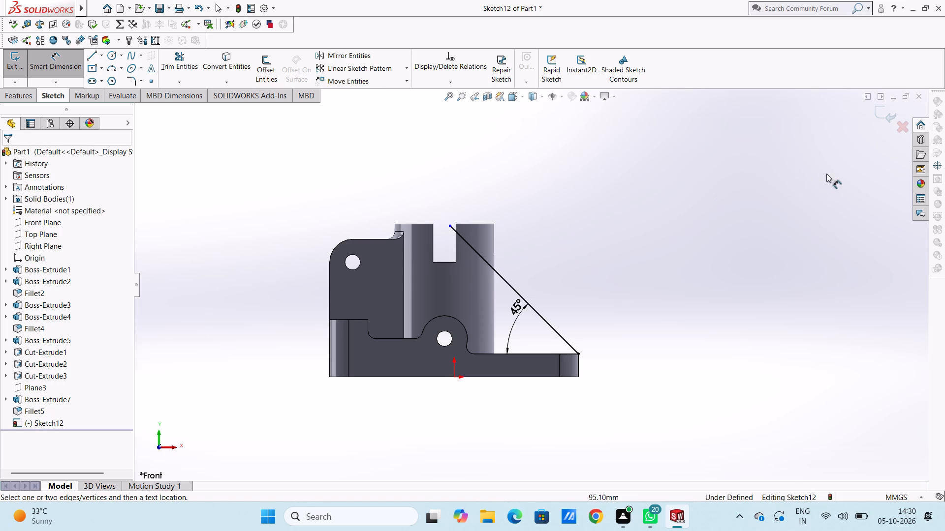
pyautogui.click(874, 115)
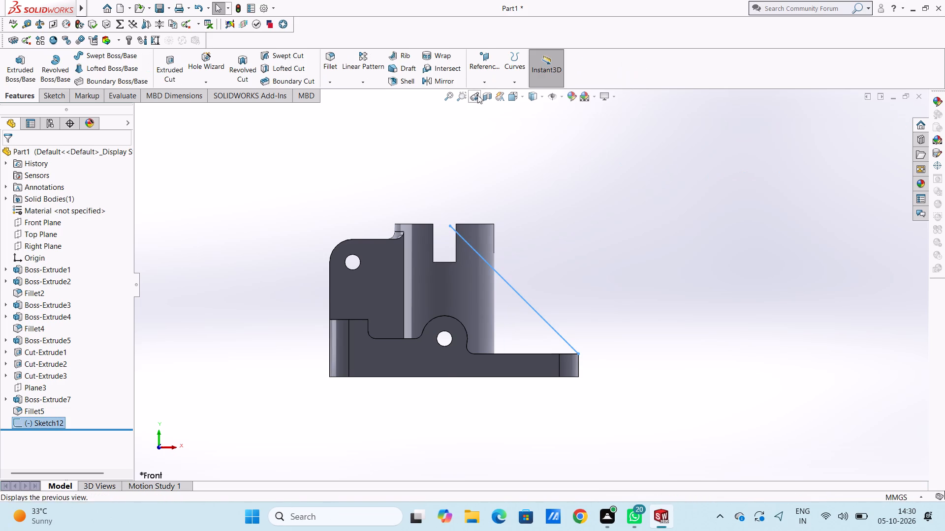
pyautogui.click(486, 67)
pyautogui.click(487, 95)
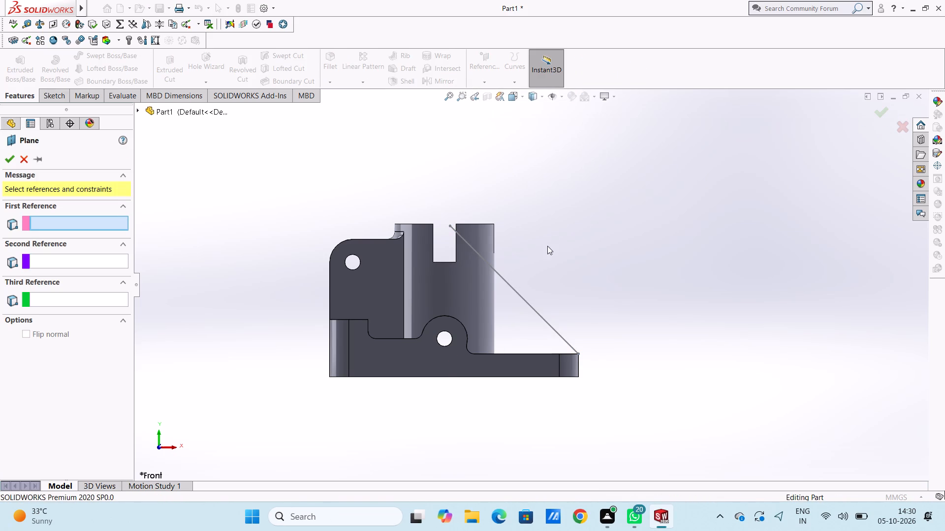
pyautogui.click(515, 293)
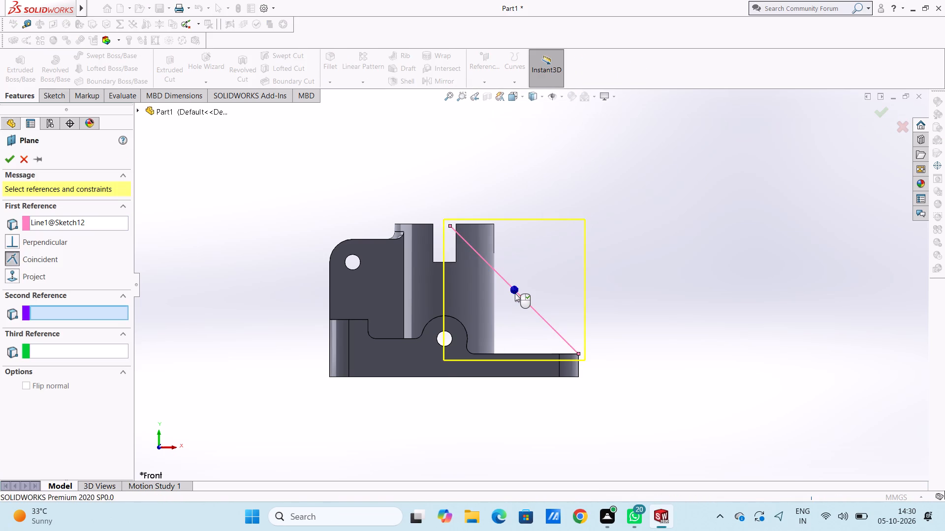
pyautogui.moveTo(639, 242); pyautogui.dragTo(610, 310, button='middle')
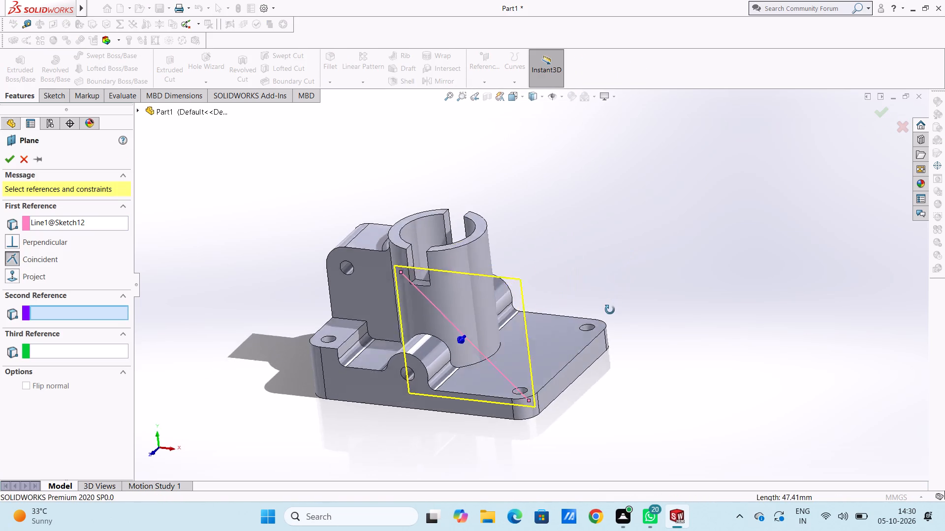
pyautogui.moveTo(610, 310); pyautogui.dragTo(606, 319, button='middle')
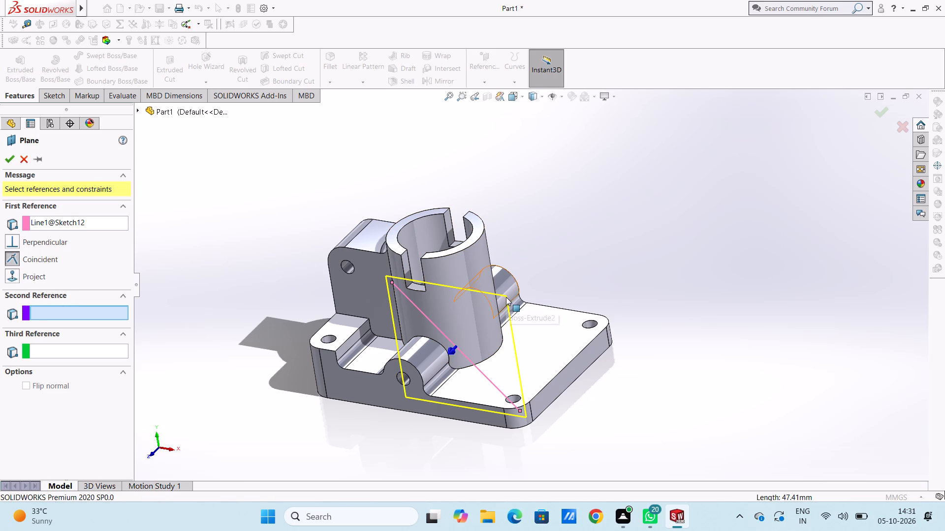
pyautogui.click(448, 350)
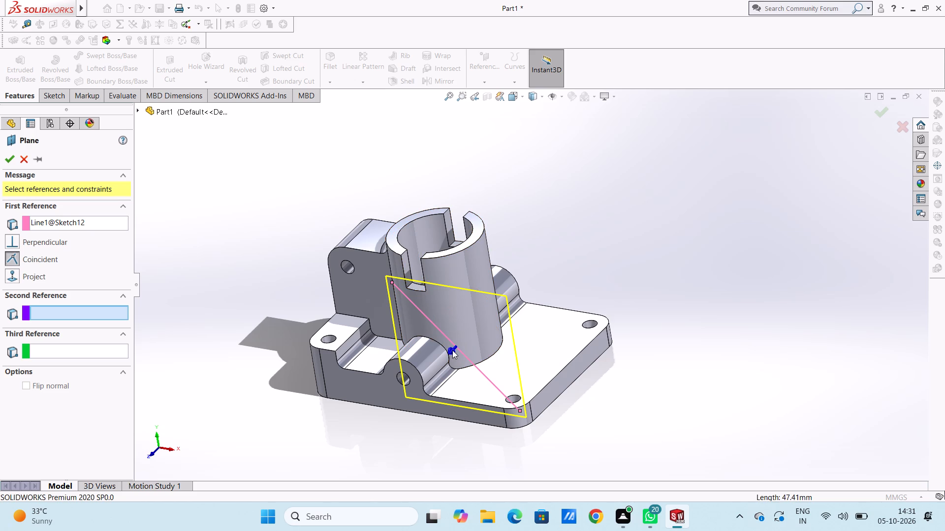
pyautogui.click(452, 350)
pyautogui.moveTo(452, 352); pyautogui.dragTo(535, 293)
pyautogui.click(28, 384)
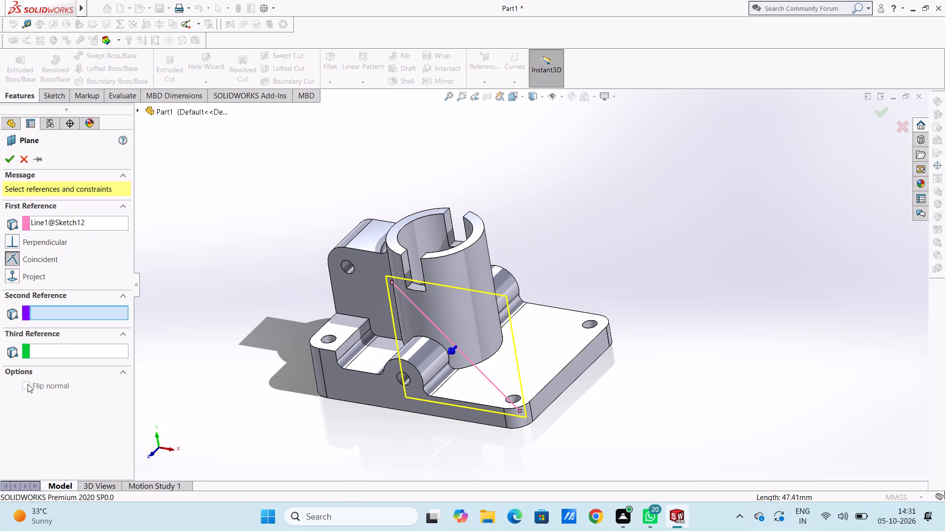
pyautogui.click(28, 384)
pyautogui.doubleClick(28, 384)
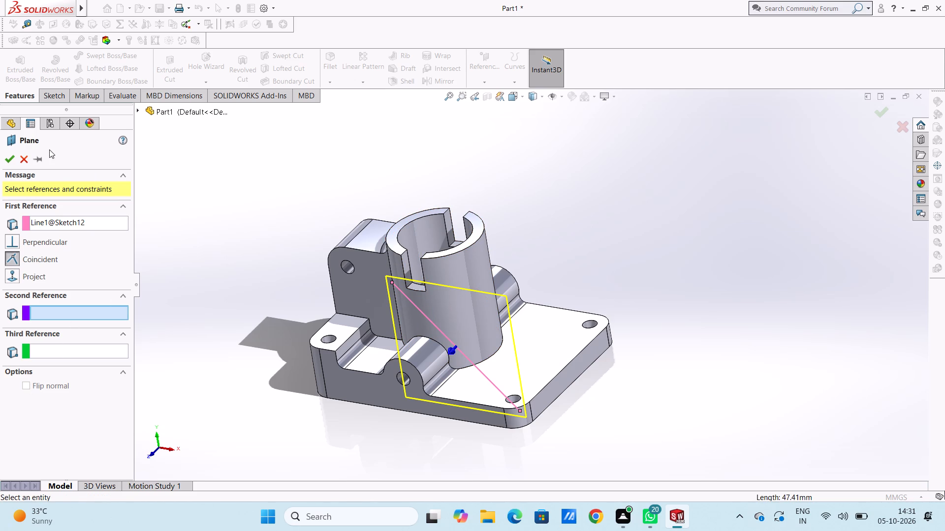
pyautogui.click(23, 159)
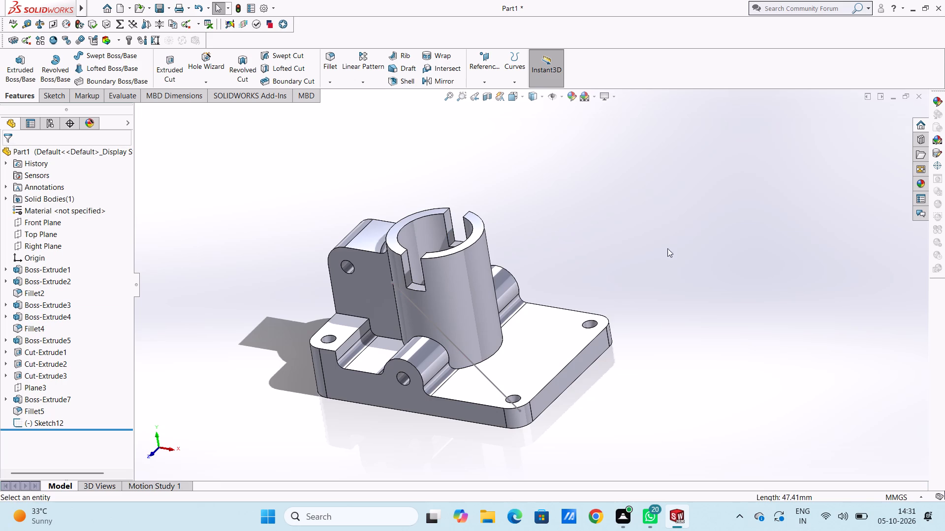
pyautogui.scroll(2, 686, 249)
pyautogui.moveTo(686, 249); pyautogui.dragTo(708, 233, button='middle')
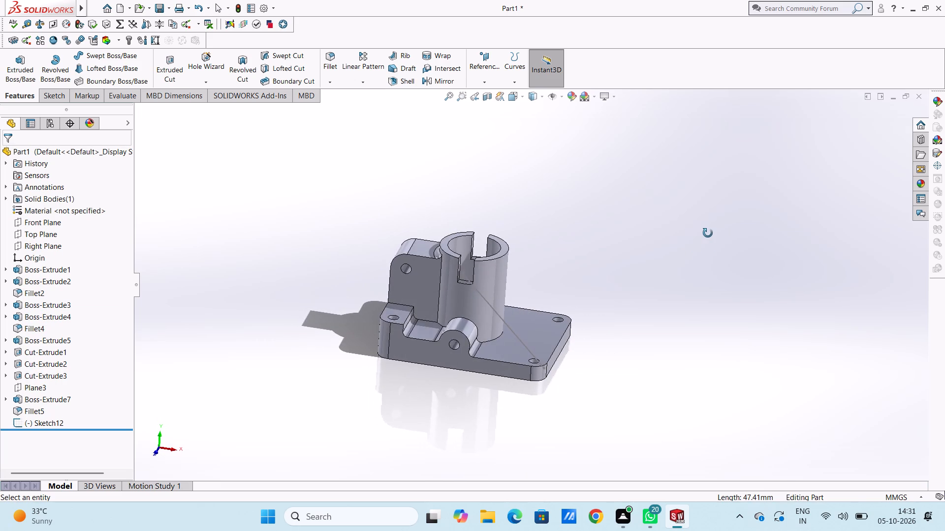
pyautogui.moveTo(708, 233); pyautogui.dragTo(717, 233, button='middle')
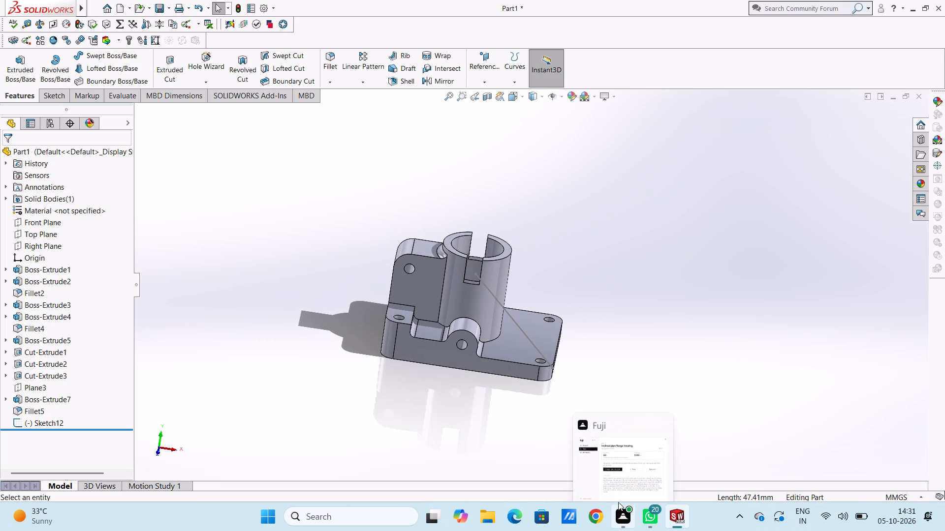
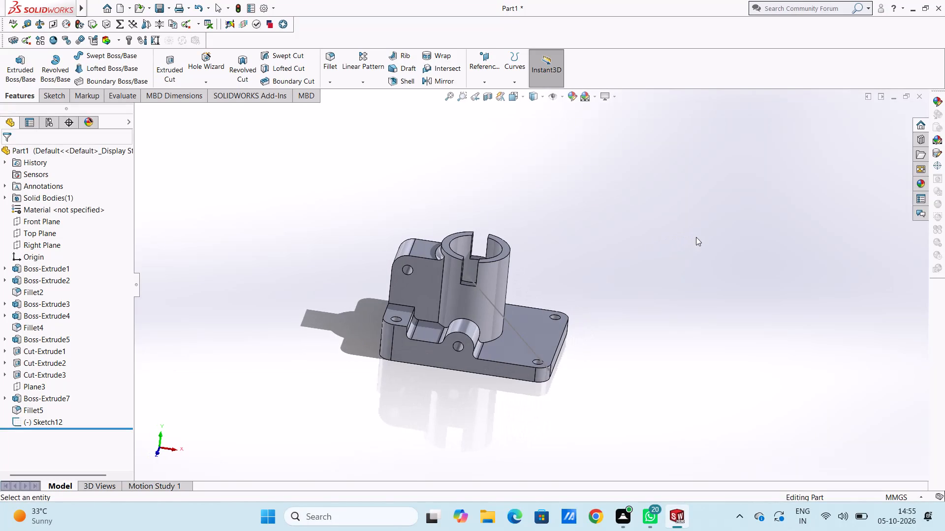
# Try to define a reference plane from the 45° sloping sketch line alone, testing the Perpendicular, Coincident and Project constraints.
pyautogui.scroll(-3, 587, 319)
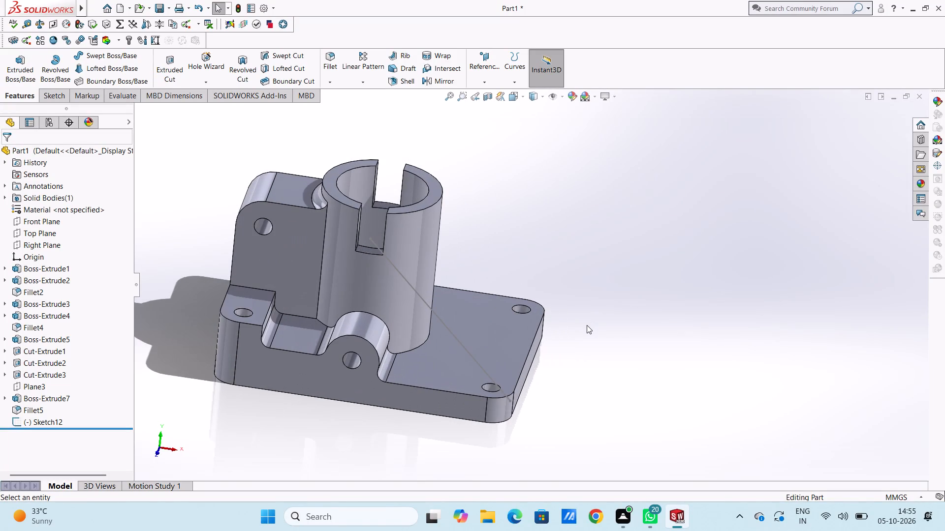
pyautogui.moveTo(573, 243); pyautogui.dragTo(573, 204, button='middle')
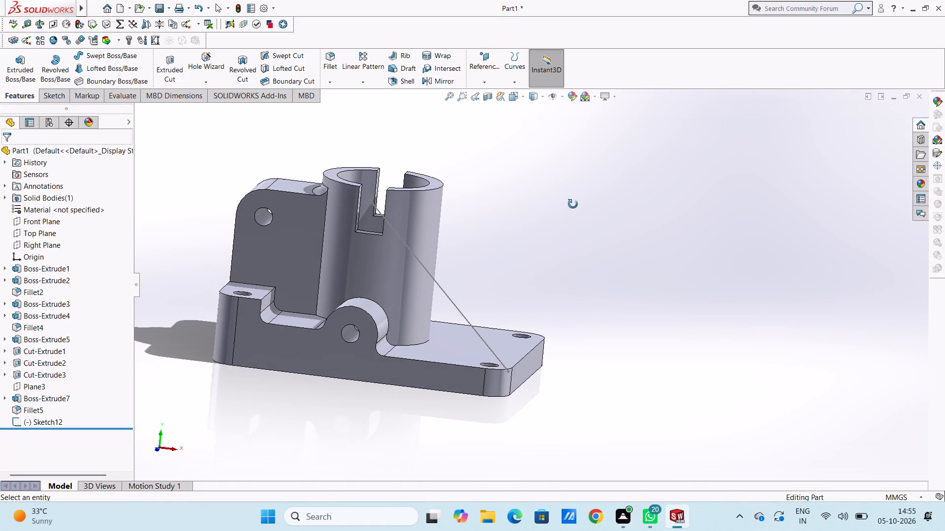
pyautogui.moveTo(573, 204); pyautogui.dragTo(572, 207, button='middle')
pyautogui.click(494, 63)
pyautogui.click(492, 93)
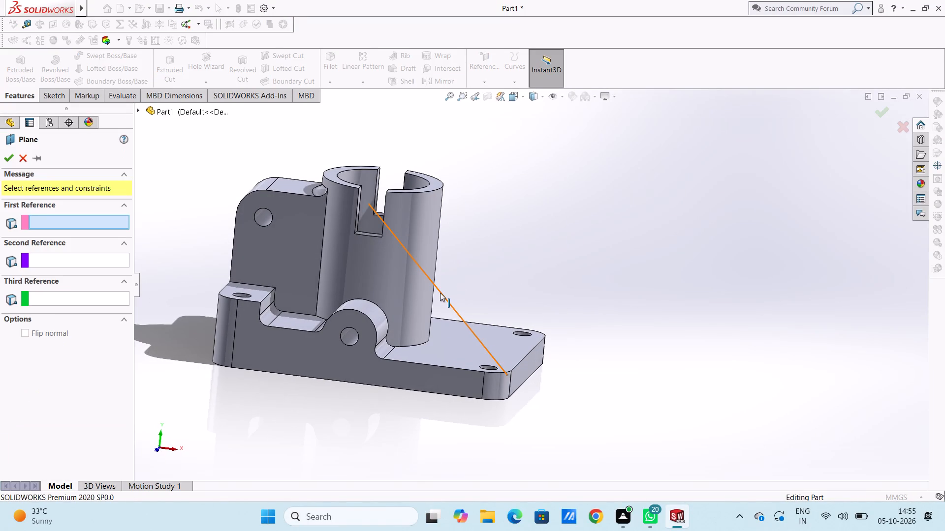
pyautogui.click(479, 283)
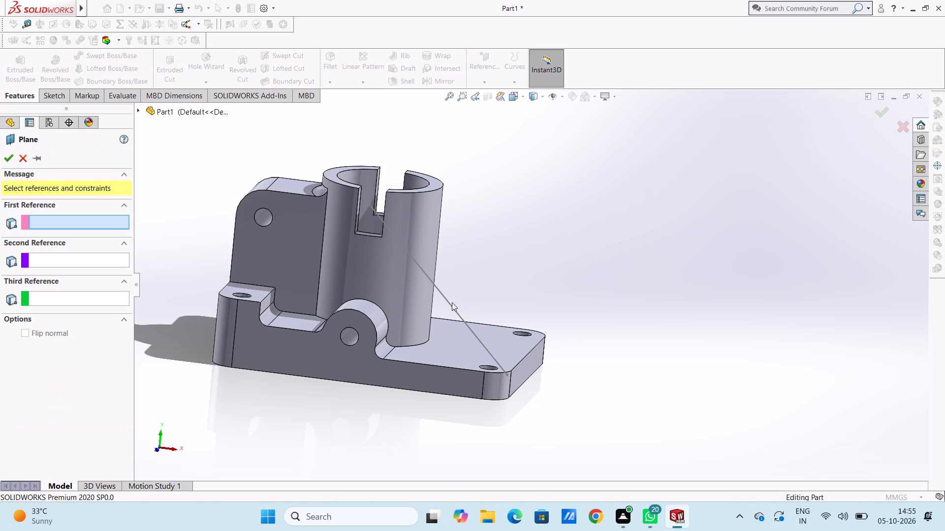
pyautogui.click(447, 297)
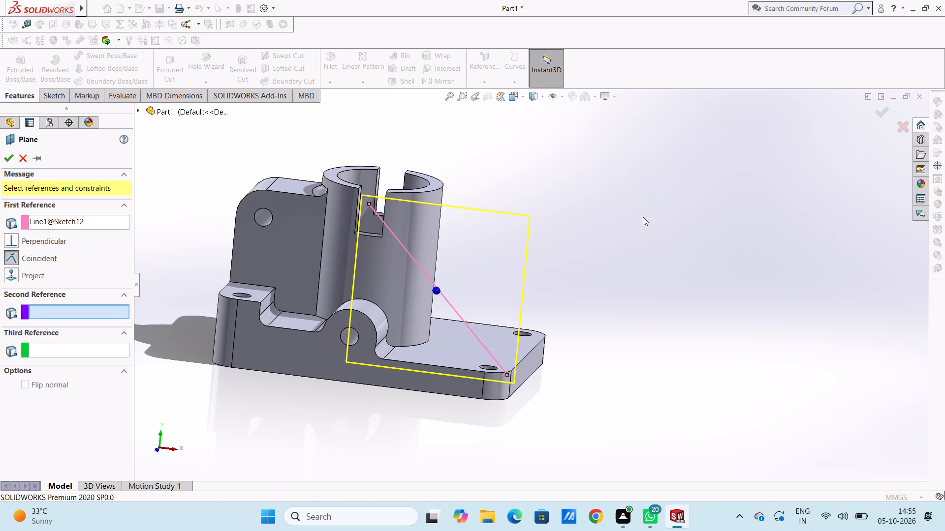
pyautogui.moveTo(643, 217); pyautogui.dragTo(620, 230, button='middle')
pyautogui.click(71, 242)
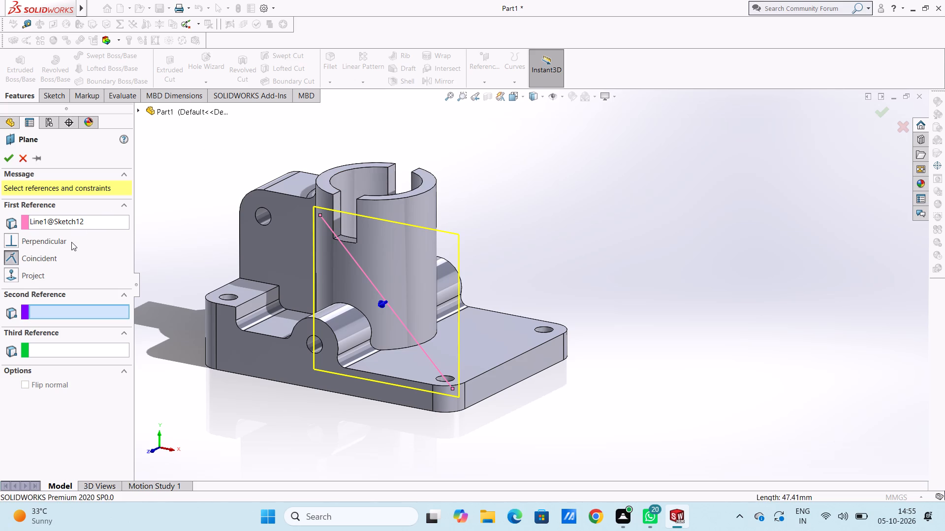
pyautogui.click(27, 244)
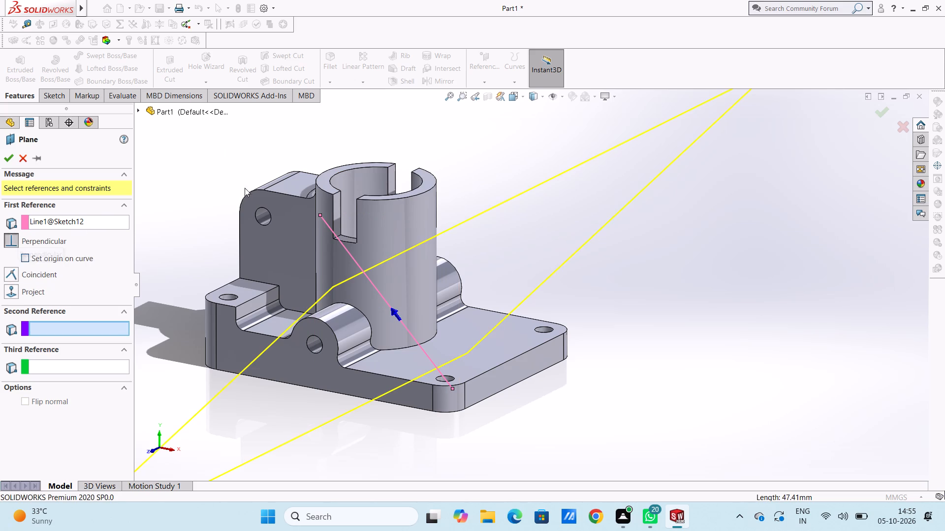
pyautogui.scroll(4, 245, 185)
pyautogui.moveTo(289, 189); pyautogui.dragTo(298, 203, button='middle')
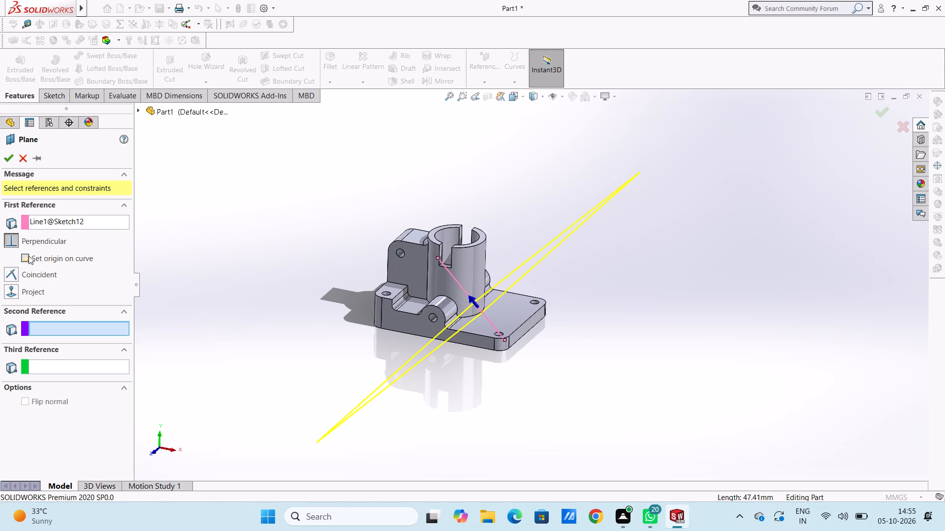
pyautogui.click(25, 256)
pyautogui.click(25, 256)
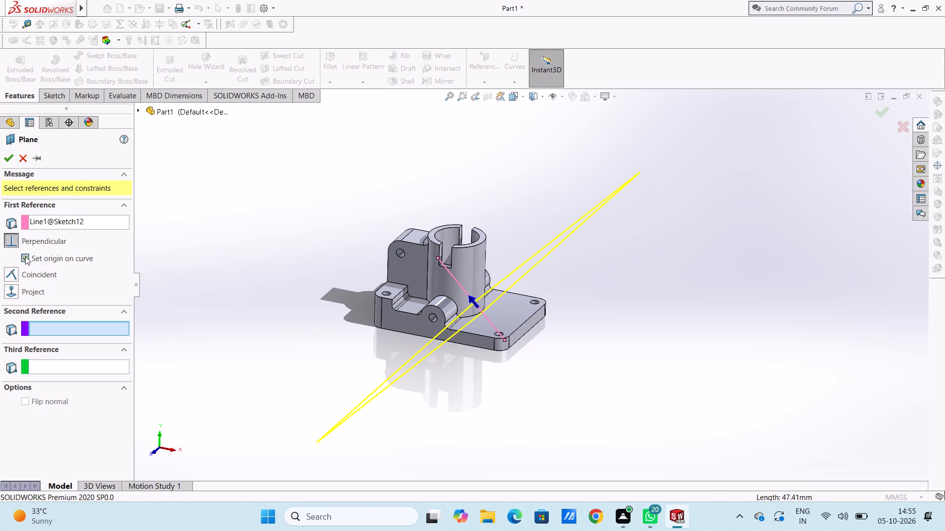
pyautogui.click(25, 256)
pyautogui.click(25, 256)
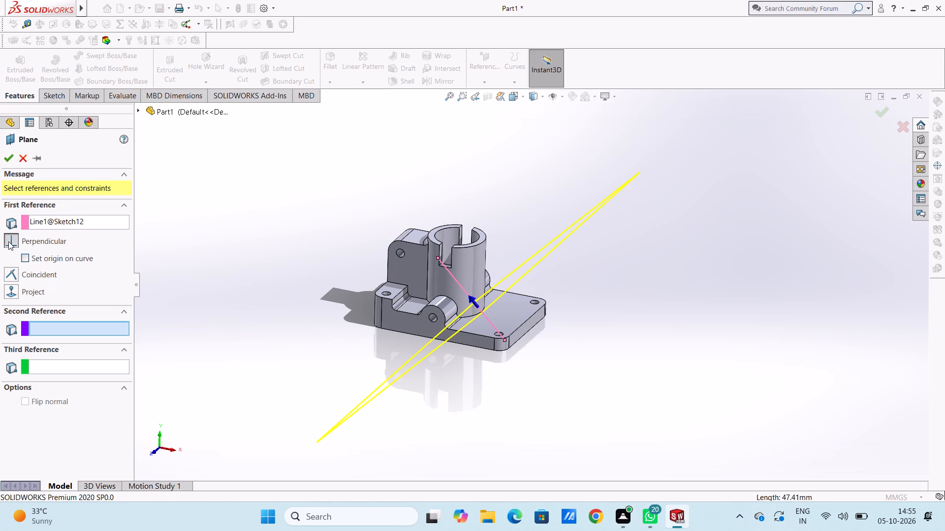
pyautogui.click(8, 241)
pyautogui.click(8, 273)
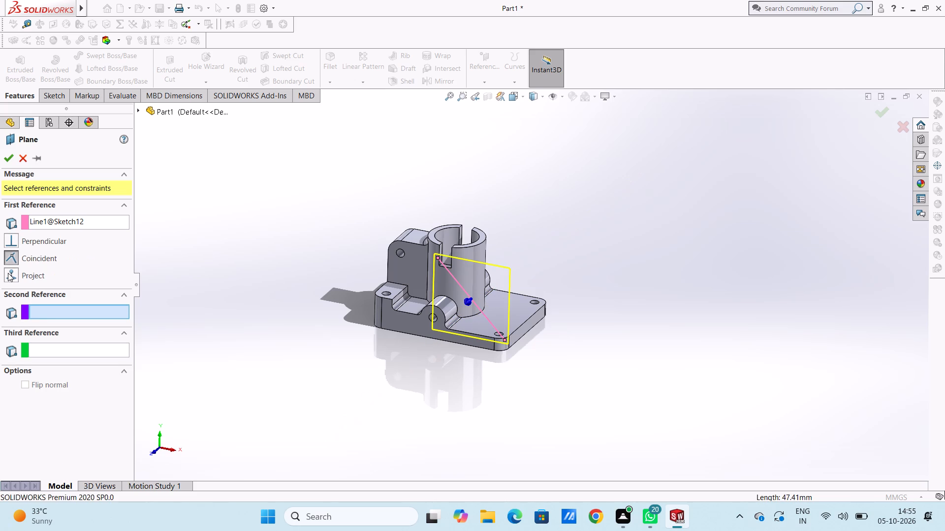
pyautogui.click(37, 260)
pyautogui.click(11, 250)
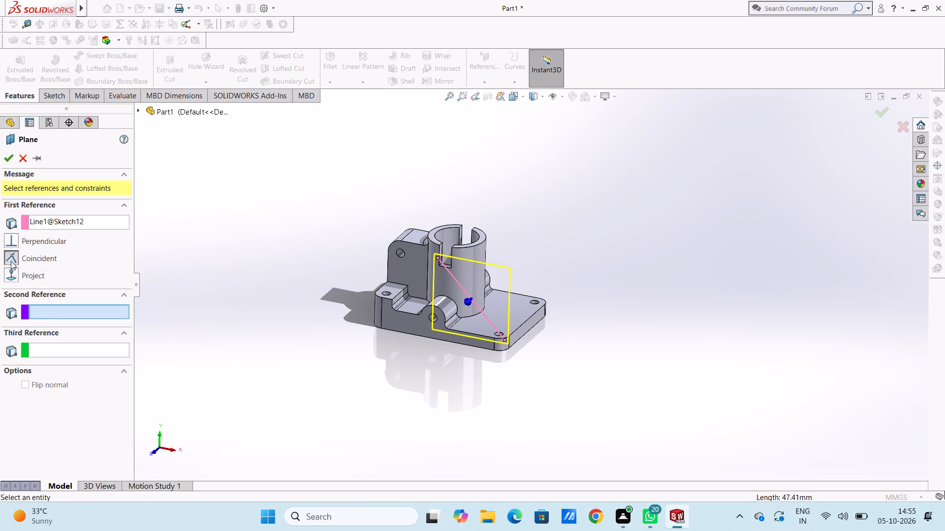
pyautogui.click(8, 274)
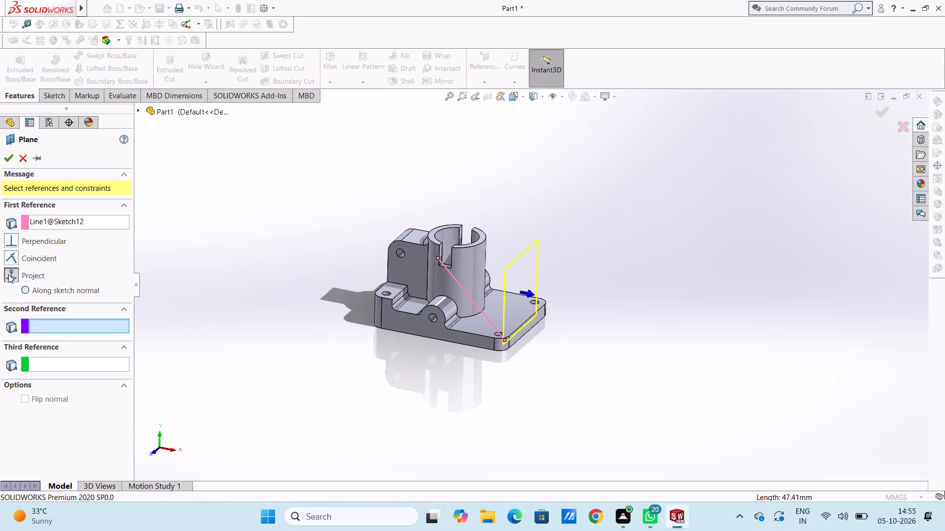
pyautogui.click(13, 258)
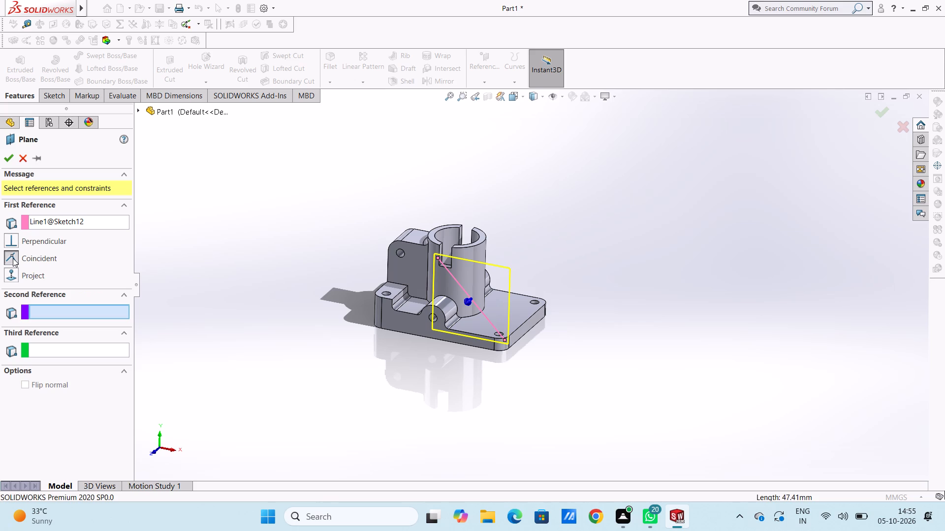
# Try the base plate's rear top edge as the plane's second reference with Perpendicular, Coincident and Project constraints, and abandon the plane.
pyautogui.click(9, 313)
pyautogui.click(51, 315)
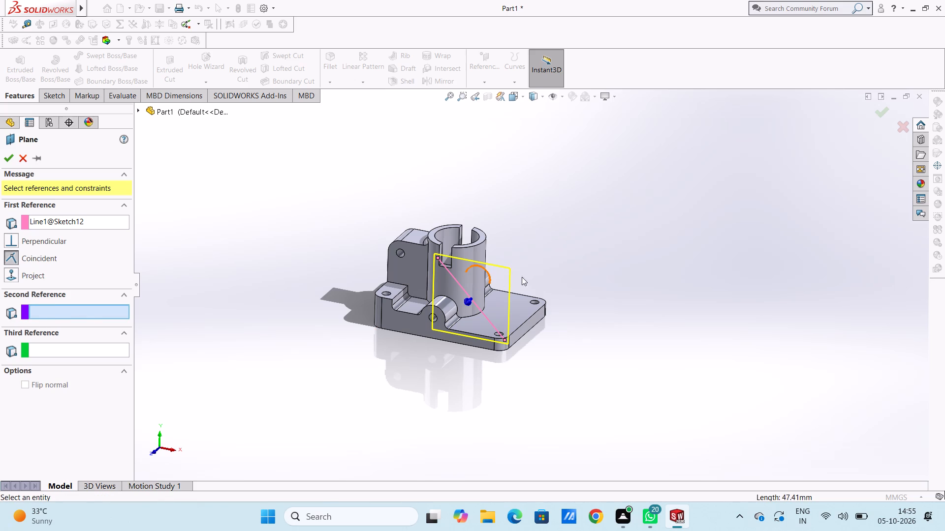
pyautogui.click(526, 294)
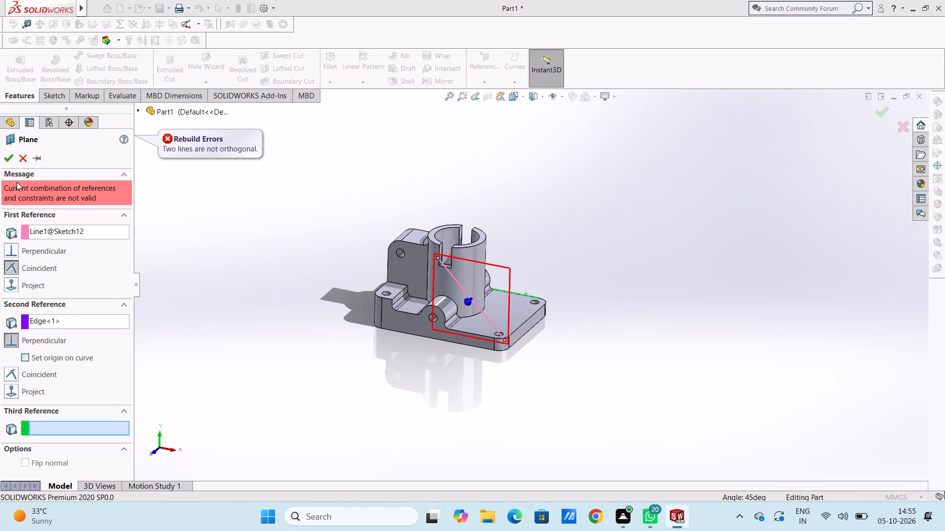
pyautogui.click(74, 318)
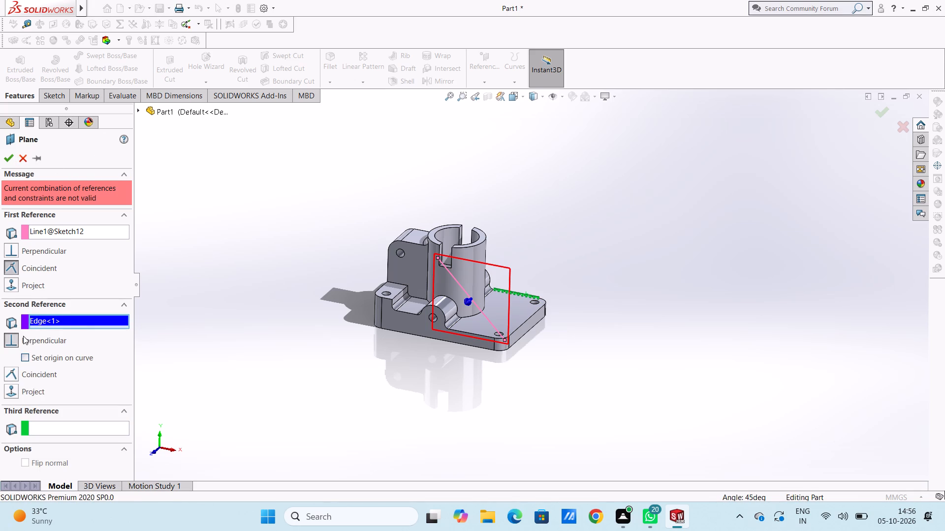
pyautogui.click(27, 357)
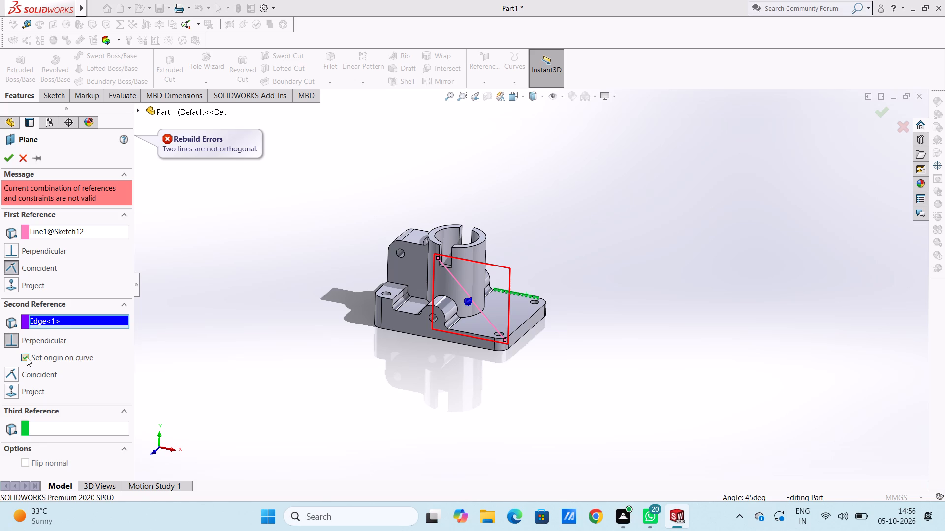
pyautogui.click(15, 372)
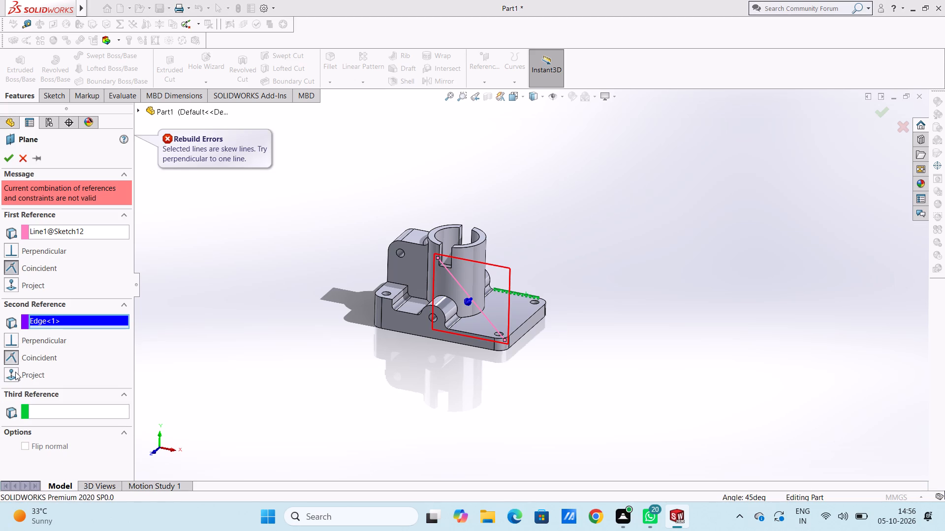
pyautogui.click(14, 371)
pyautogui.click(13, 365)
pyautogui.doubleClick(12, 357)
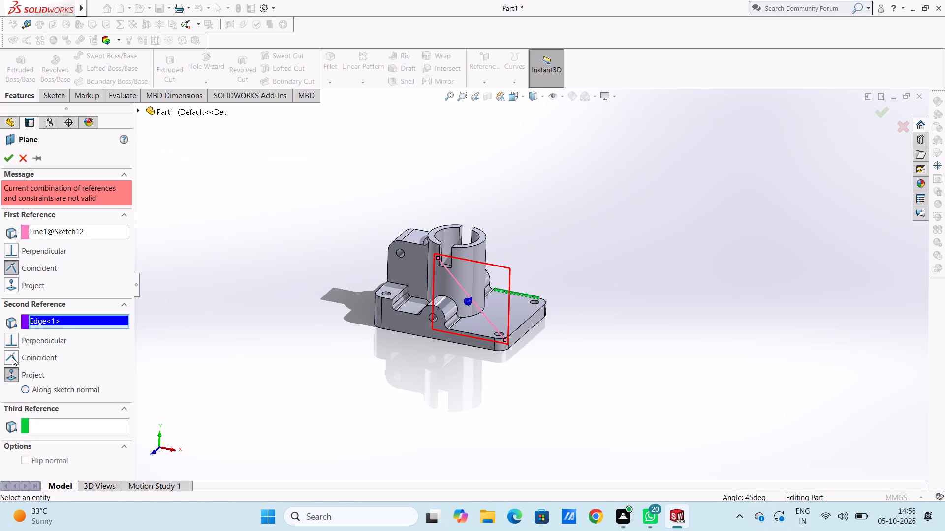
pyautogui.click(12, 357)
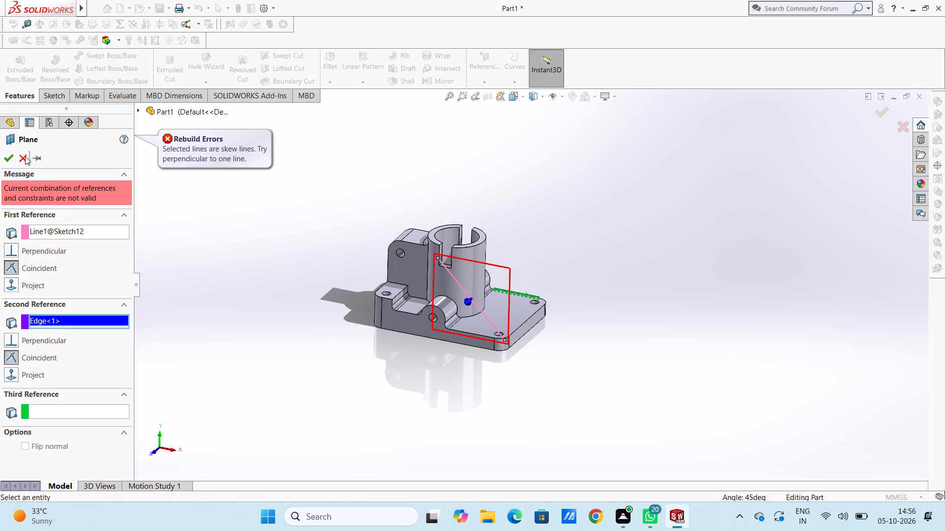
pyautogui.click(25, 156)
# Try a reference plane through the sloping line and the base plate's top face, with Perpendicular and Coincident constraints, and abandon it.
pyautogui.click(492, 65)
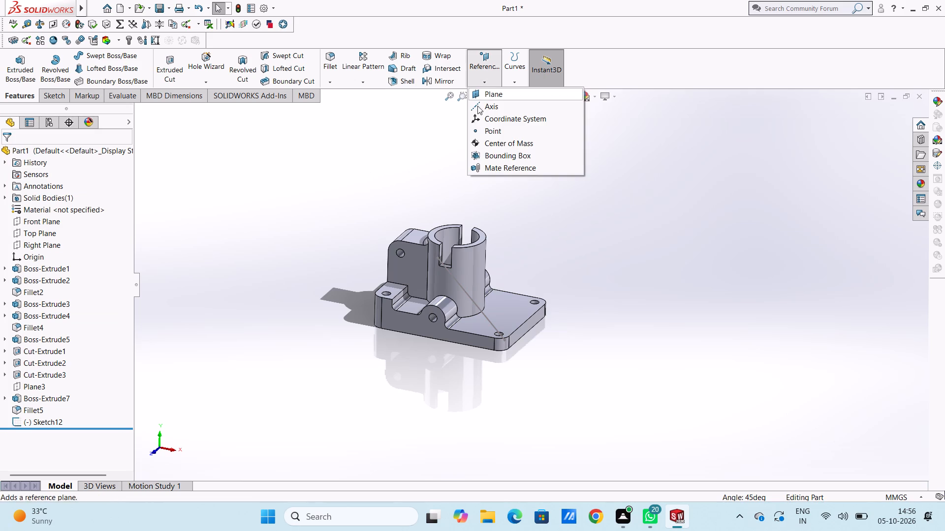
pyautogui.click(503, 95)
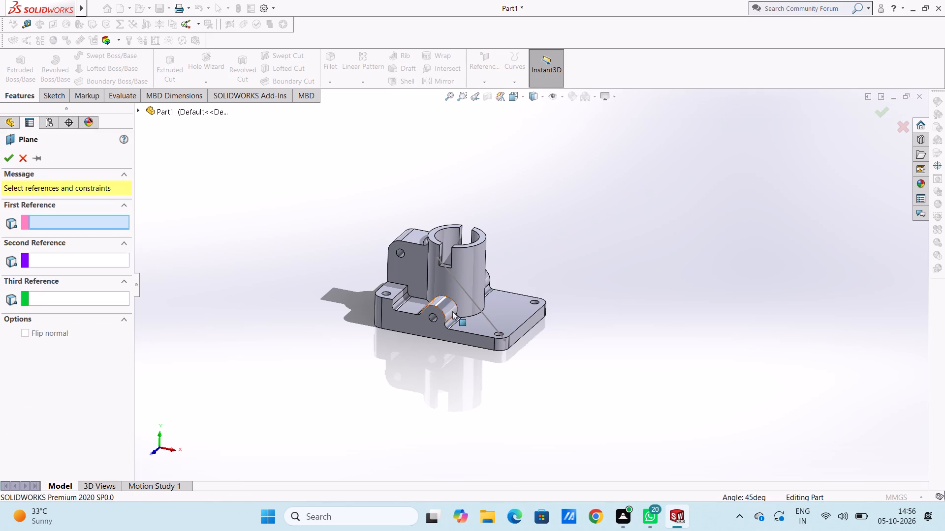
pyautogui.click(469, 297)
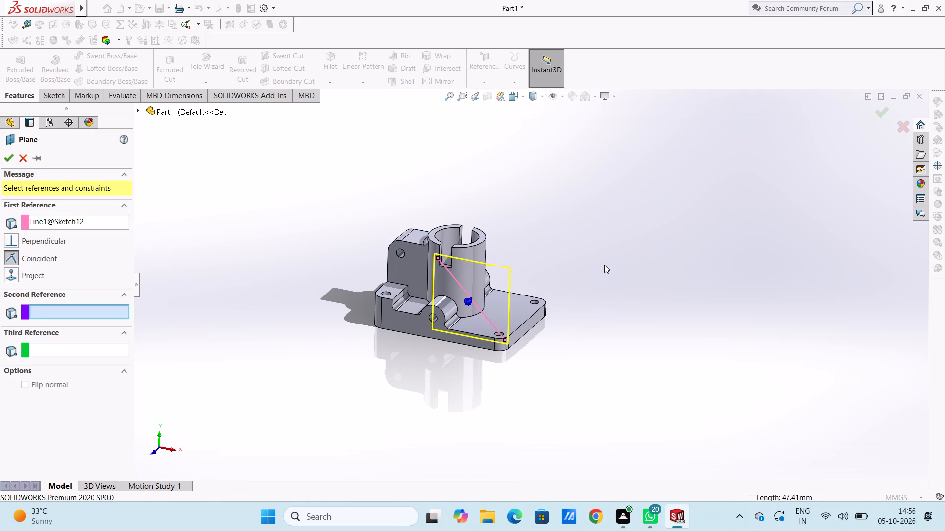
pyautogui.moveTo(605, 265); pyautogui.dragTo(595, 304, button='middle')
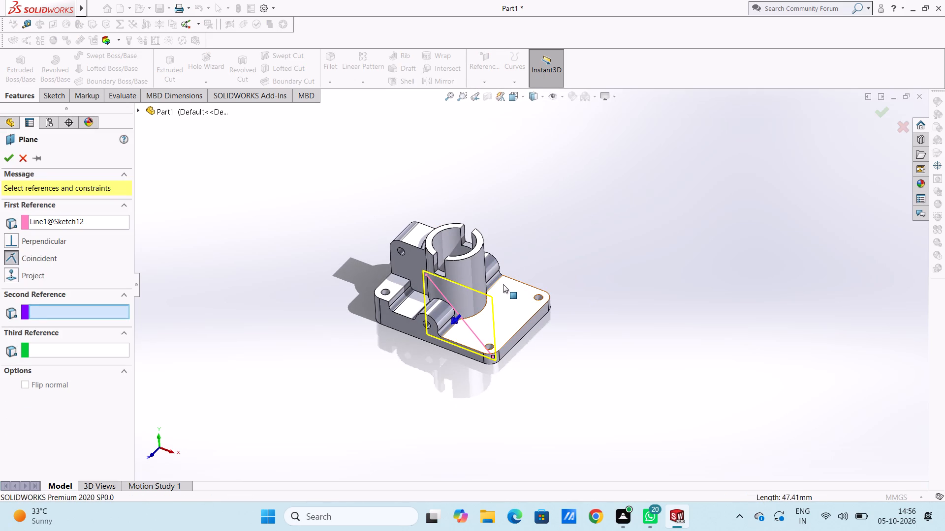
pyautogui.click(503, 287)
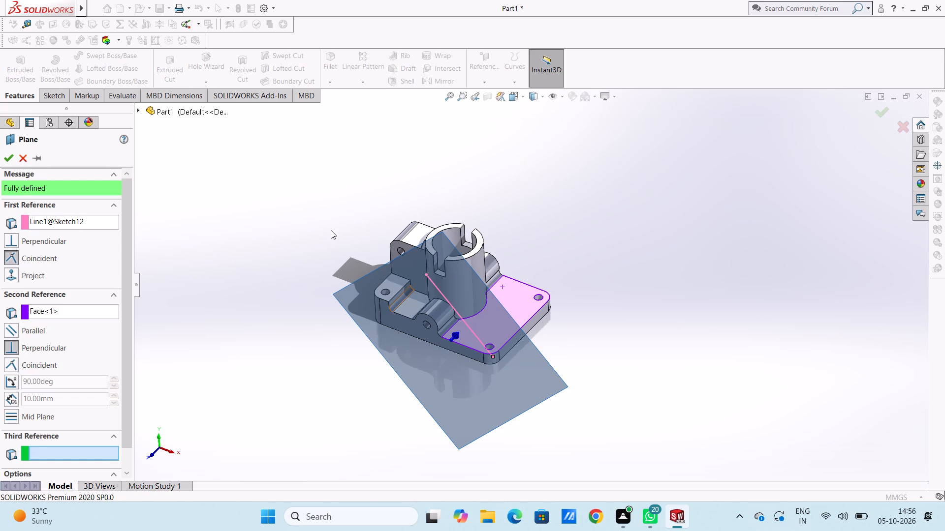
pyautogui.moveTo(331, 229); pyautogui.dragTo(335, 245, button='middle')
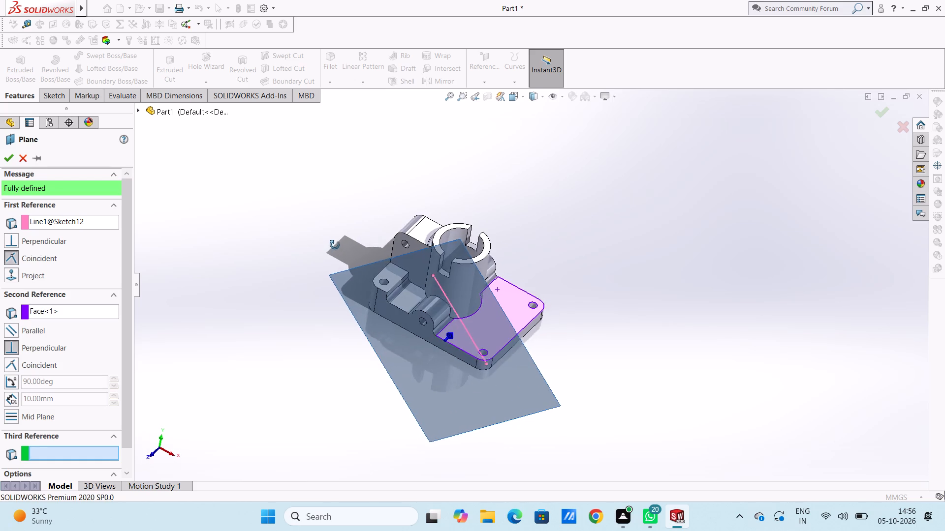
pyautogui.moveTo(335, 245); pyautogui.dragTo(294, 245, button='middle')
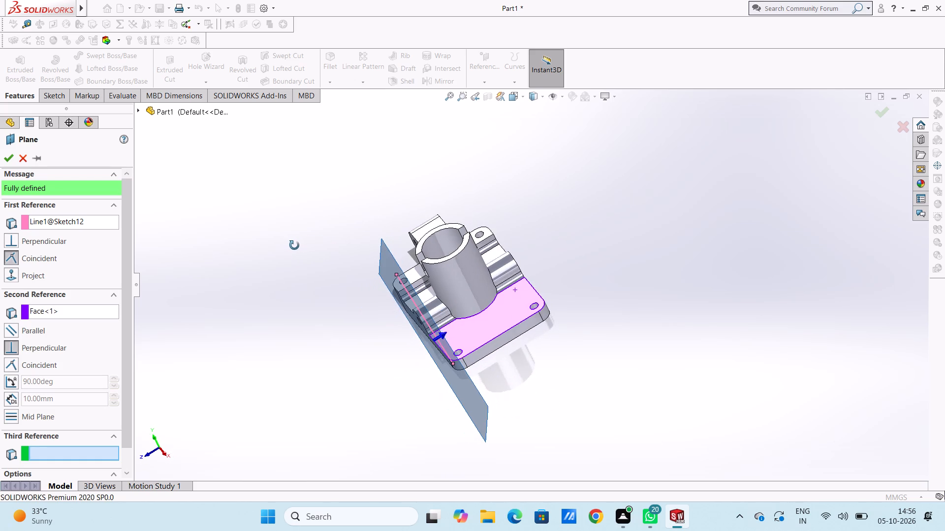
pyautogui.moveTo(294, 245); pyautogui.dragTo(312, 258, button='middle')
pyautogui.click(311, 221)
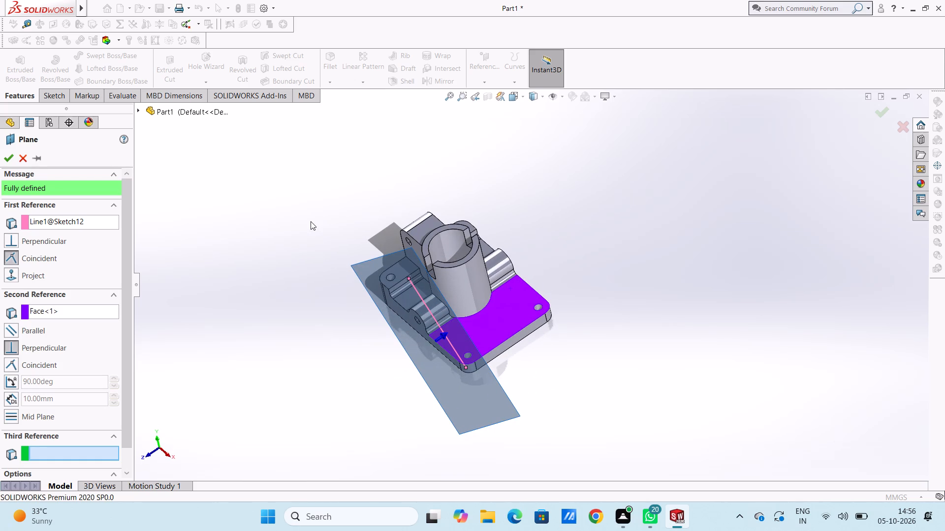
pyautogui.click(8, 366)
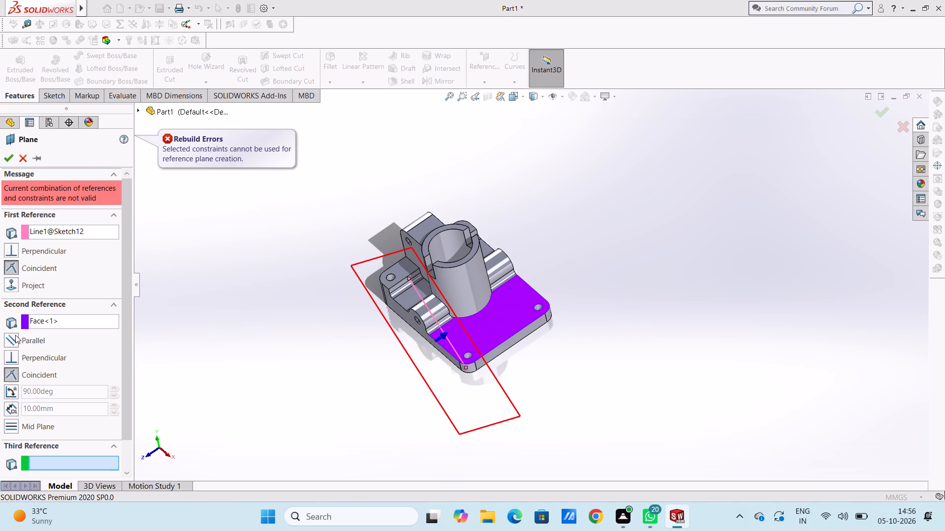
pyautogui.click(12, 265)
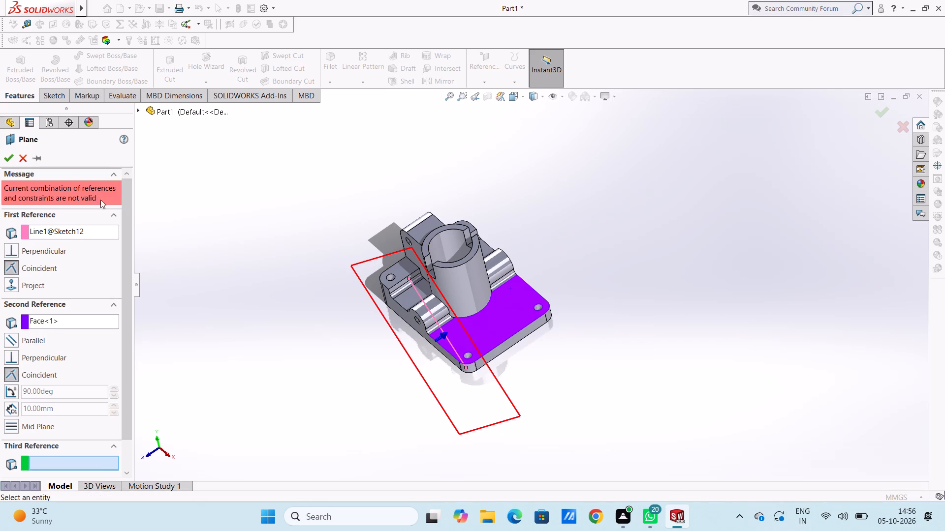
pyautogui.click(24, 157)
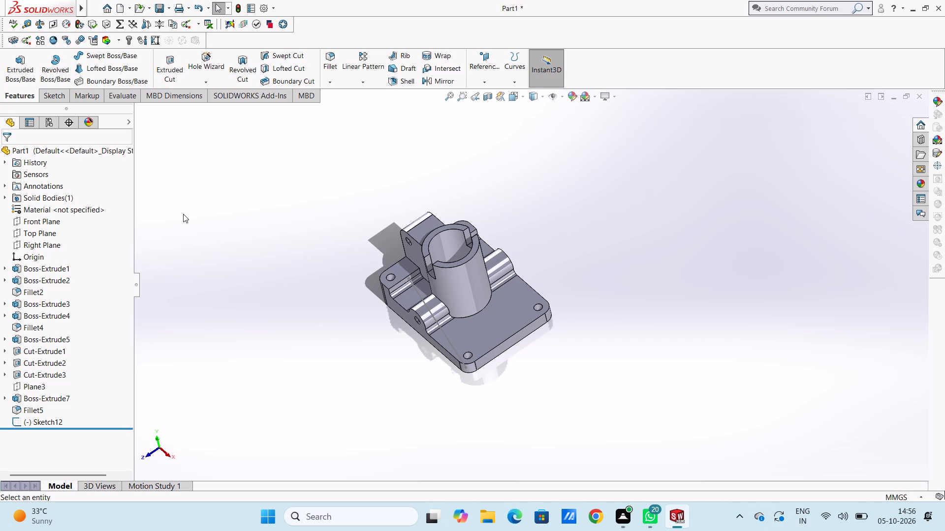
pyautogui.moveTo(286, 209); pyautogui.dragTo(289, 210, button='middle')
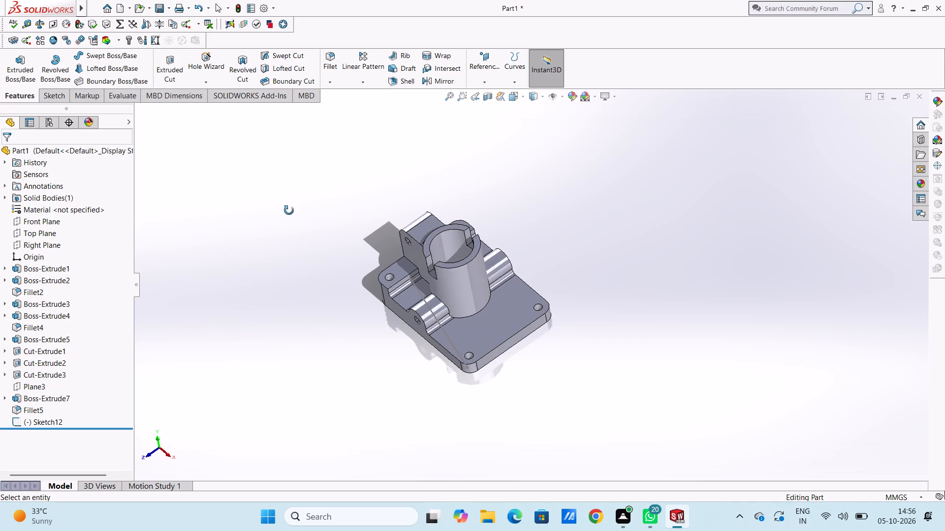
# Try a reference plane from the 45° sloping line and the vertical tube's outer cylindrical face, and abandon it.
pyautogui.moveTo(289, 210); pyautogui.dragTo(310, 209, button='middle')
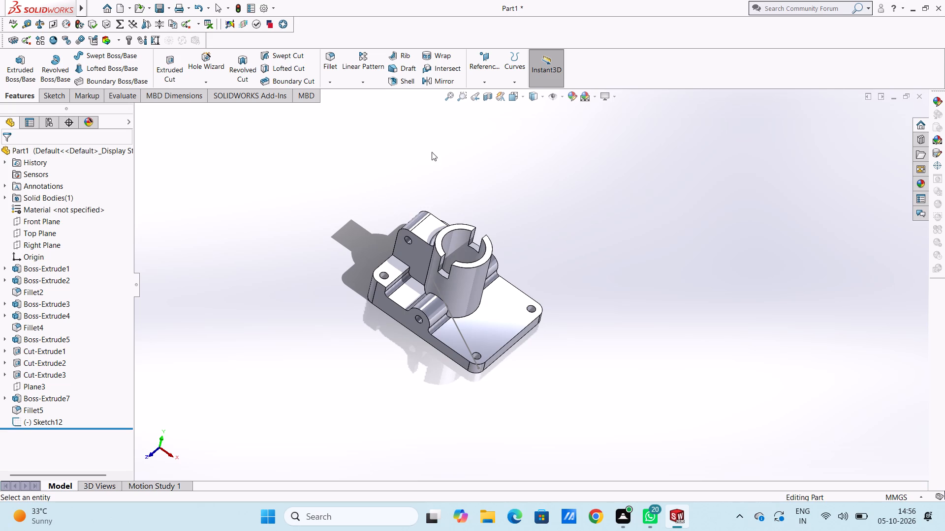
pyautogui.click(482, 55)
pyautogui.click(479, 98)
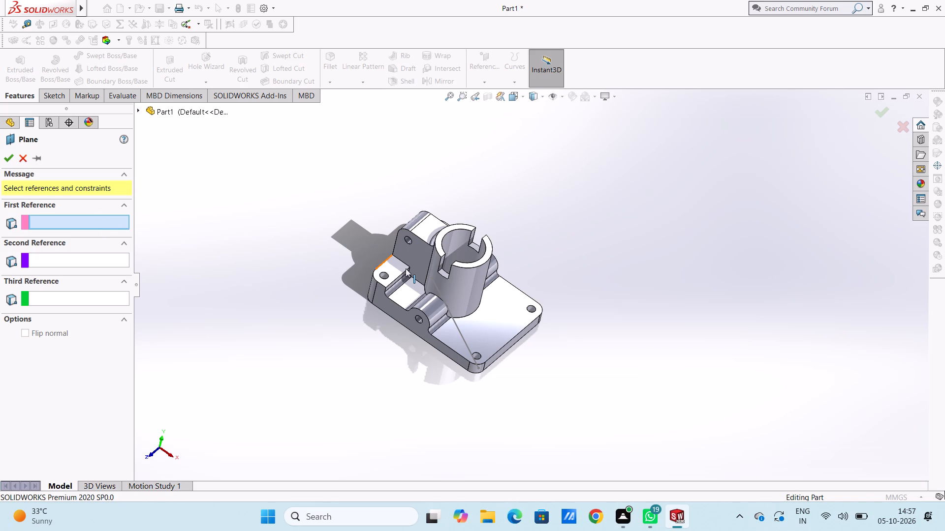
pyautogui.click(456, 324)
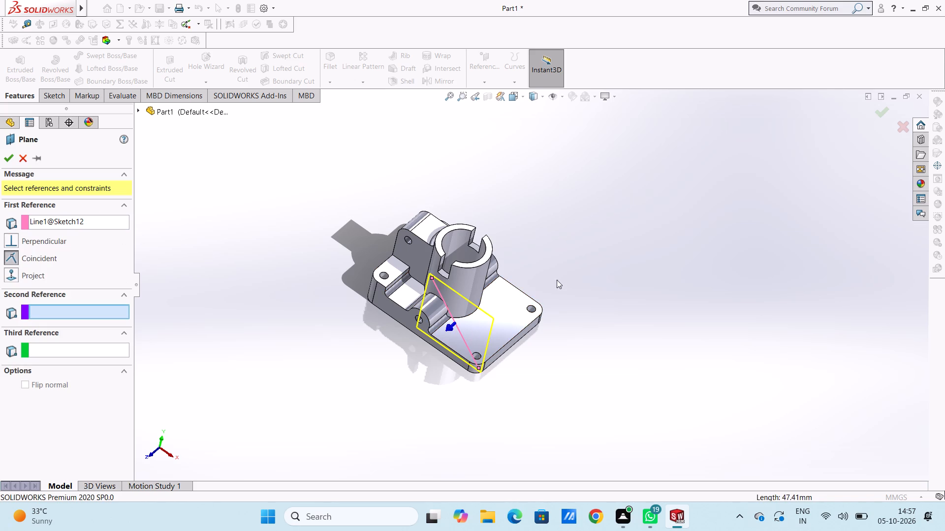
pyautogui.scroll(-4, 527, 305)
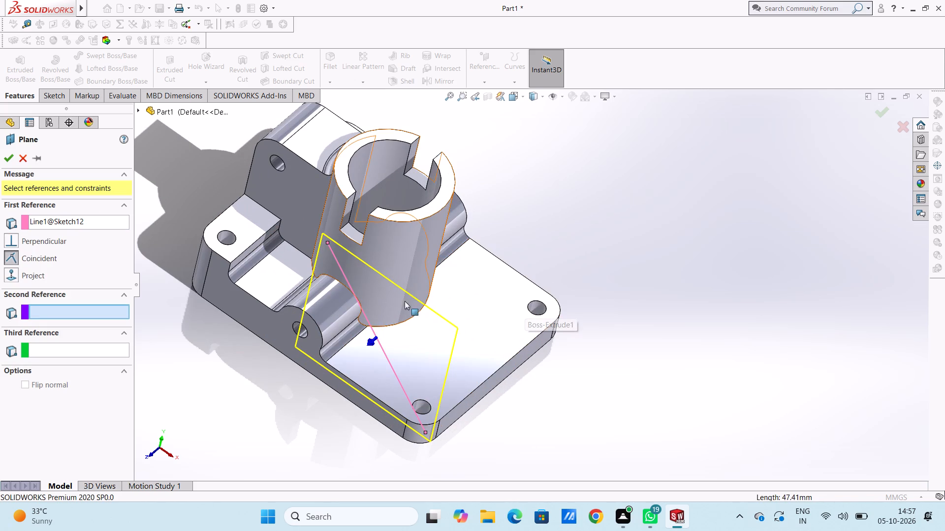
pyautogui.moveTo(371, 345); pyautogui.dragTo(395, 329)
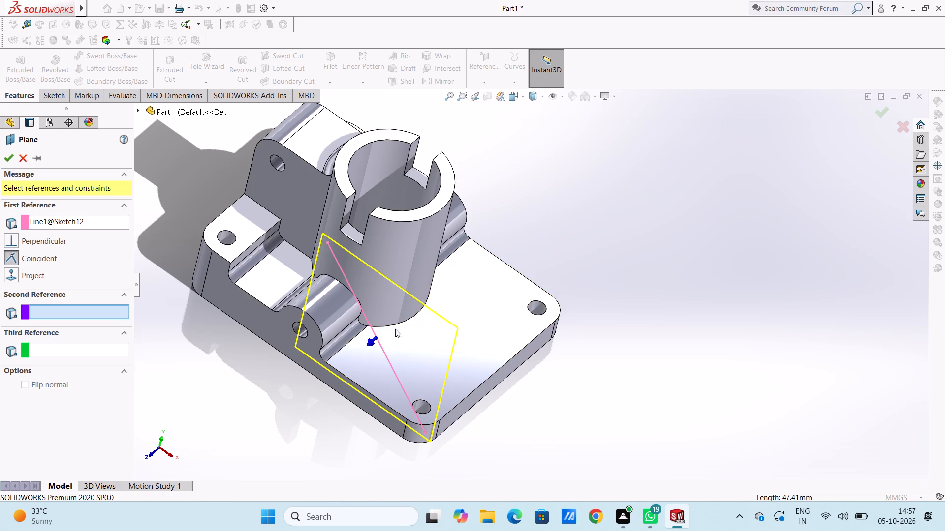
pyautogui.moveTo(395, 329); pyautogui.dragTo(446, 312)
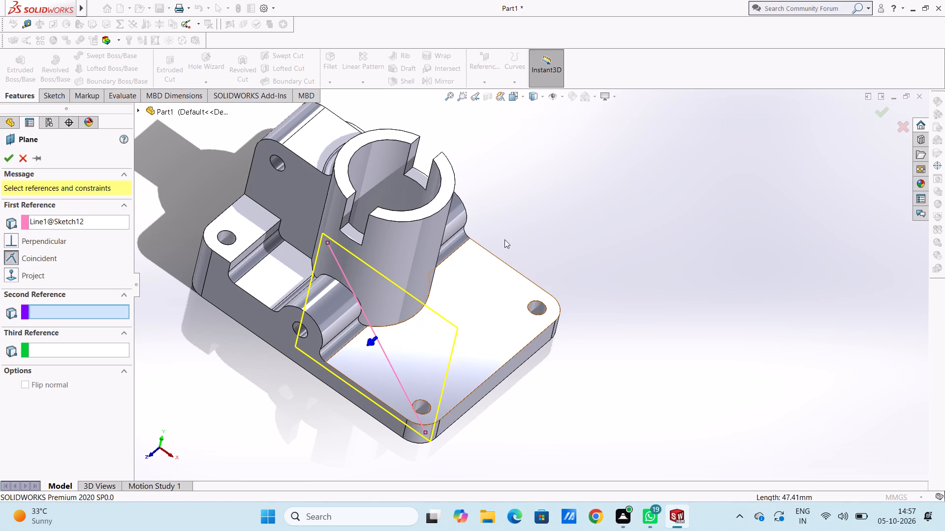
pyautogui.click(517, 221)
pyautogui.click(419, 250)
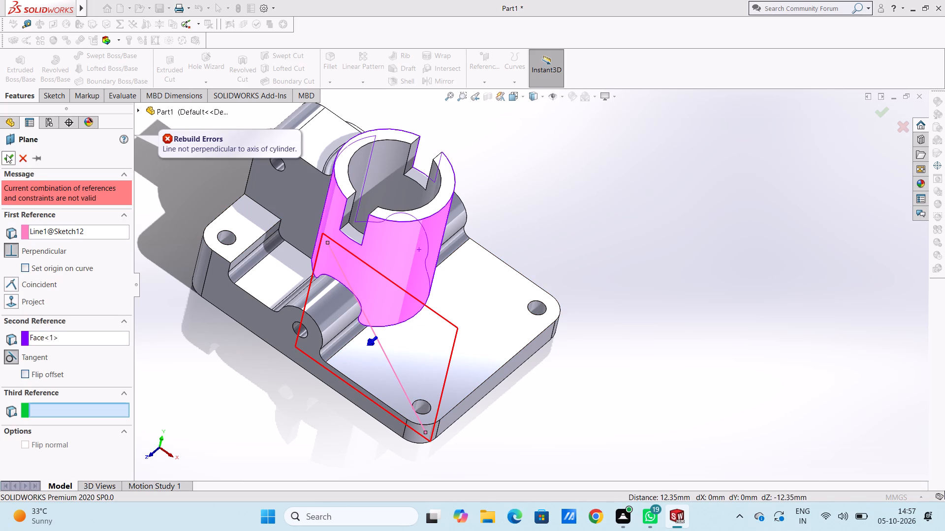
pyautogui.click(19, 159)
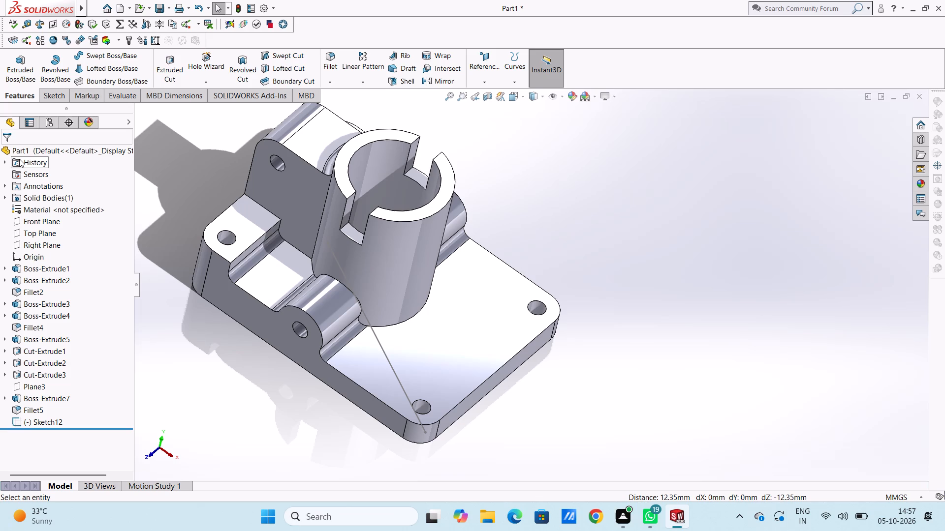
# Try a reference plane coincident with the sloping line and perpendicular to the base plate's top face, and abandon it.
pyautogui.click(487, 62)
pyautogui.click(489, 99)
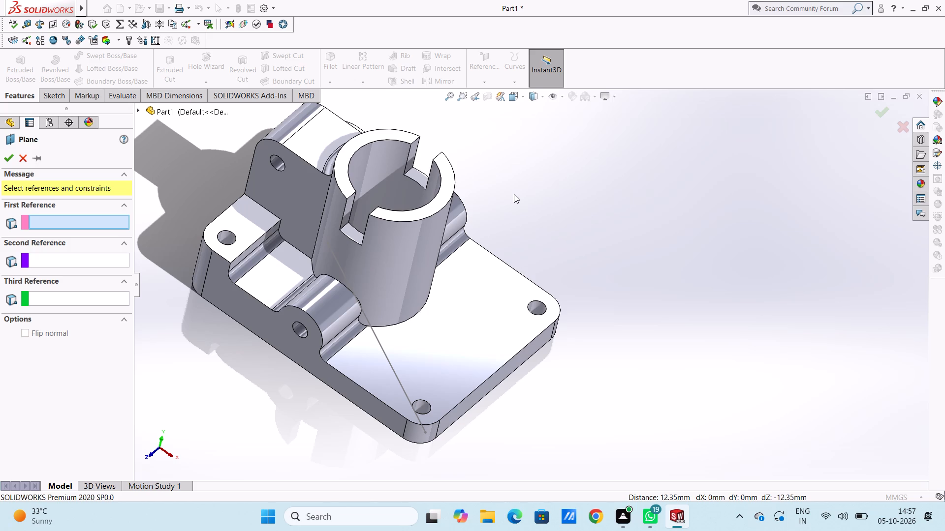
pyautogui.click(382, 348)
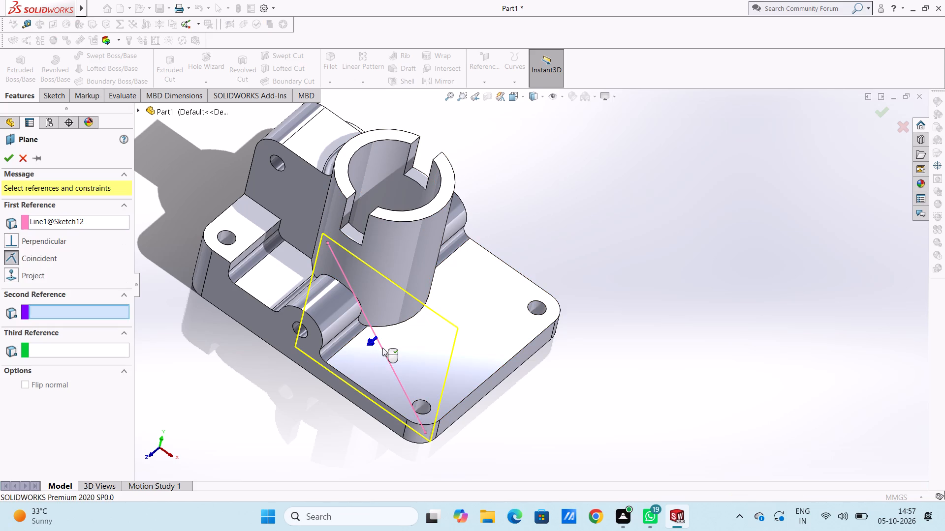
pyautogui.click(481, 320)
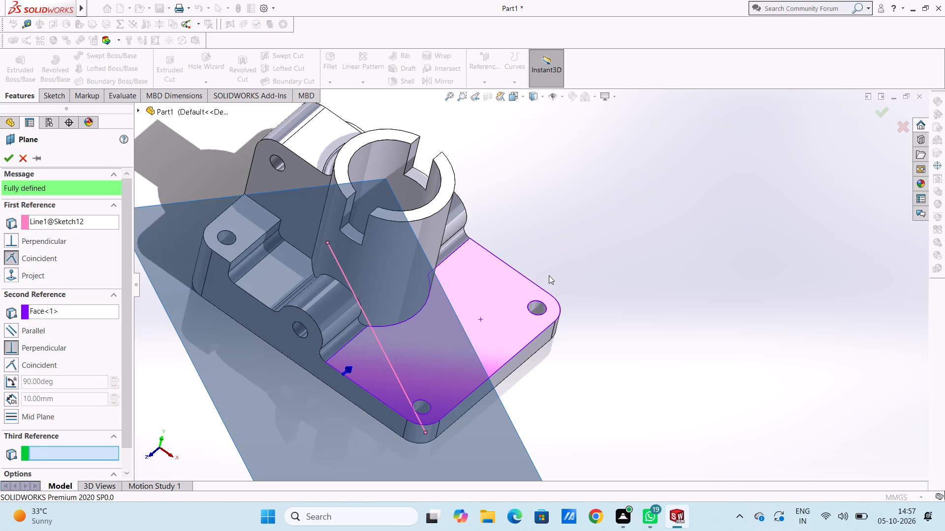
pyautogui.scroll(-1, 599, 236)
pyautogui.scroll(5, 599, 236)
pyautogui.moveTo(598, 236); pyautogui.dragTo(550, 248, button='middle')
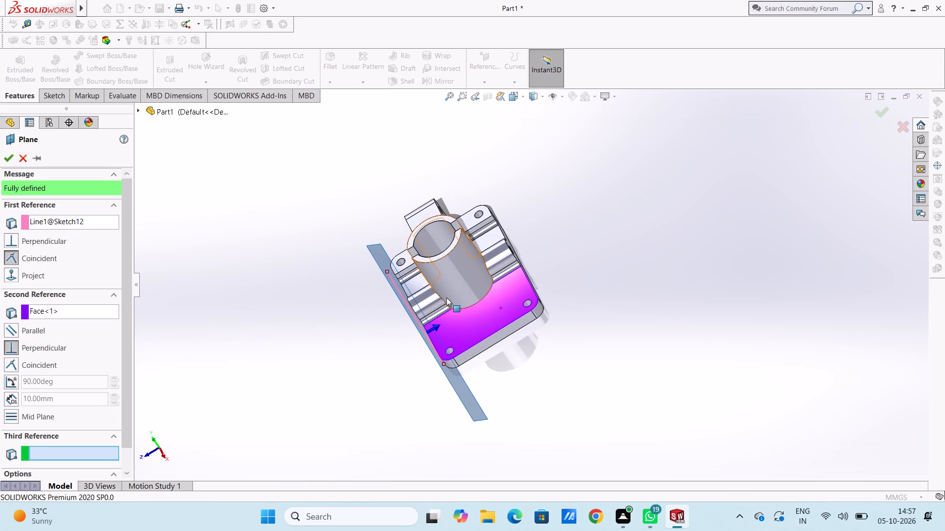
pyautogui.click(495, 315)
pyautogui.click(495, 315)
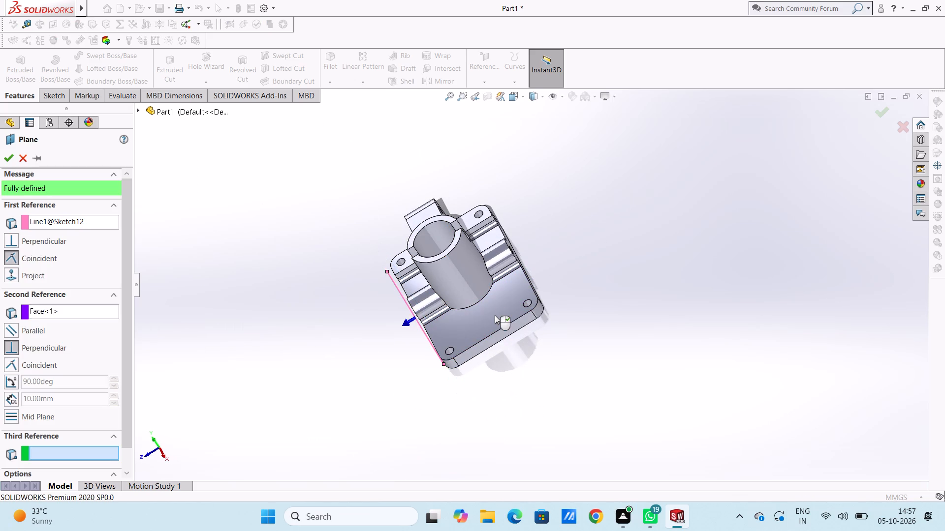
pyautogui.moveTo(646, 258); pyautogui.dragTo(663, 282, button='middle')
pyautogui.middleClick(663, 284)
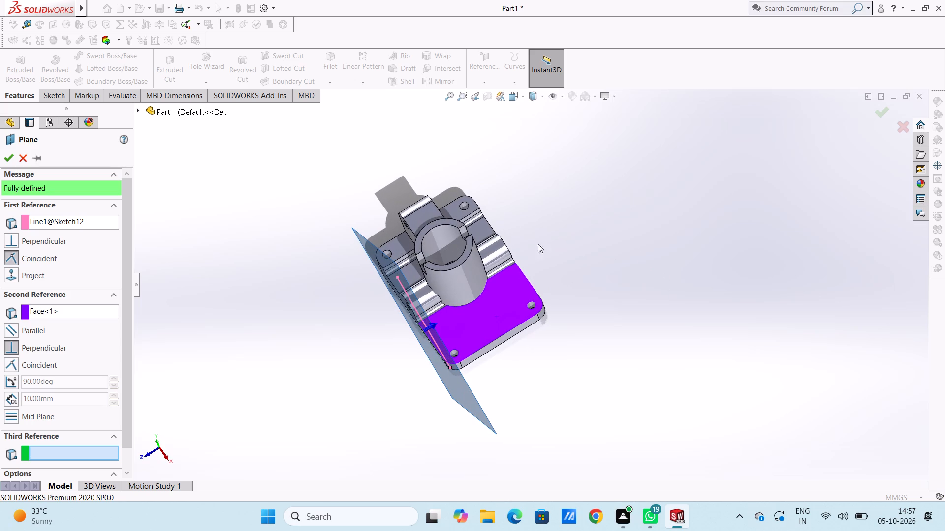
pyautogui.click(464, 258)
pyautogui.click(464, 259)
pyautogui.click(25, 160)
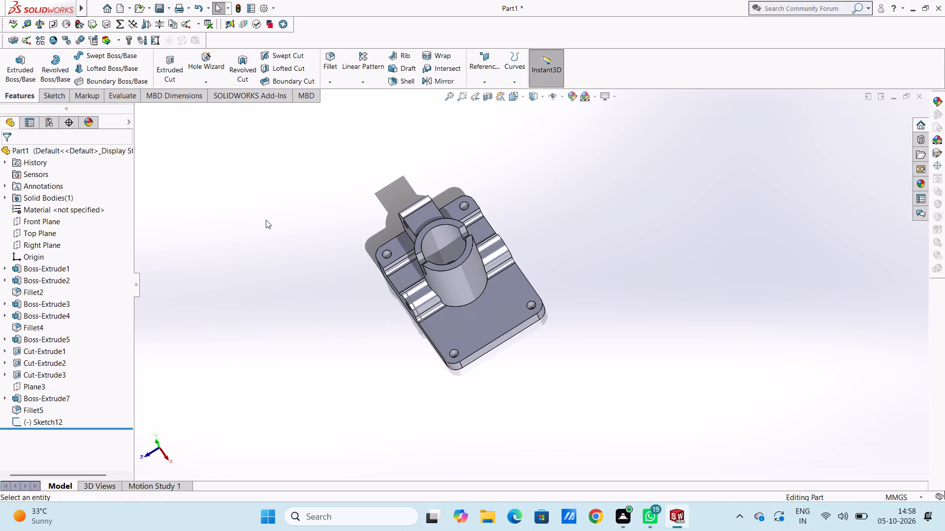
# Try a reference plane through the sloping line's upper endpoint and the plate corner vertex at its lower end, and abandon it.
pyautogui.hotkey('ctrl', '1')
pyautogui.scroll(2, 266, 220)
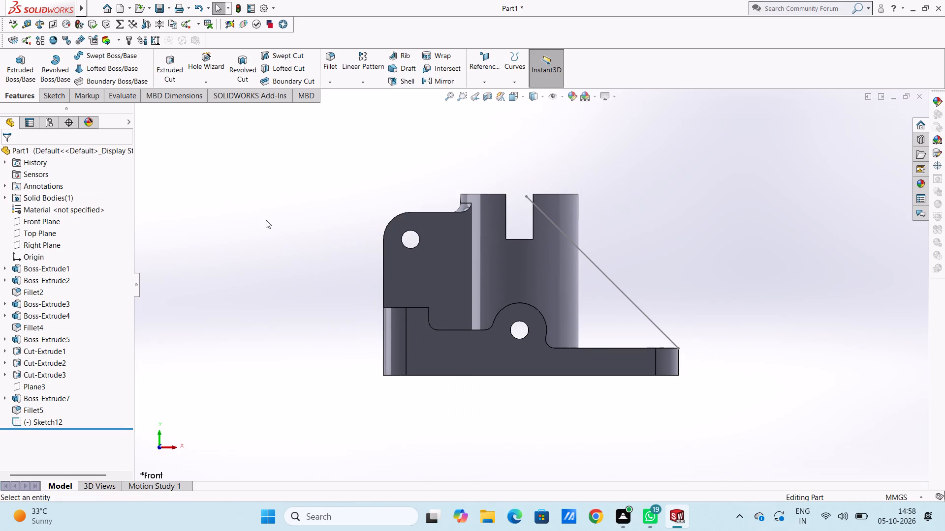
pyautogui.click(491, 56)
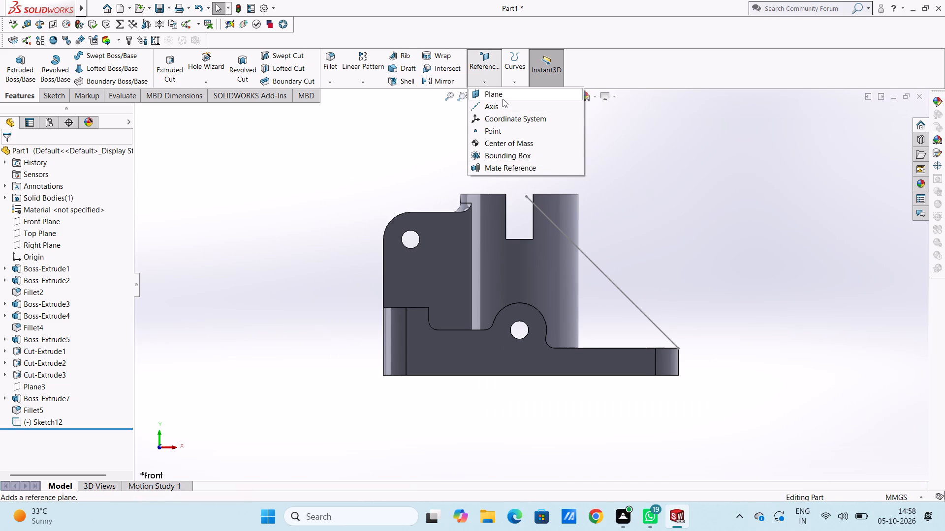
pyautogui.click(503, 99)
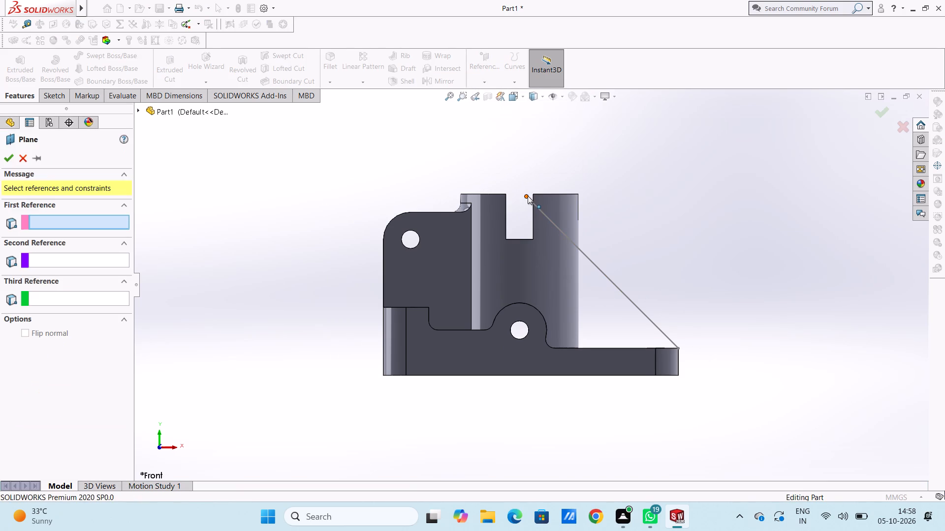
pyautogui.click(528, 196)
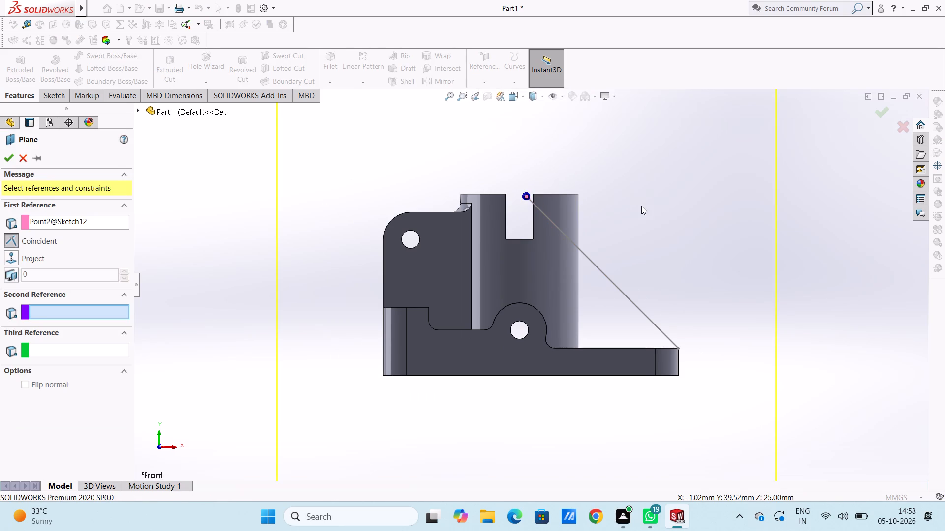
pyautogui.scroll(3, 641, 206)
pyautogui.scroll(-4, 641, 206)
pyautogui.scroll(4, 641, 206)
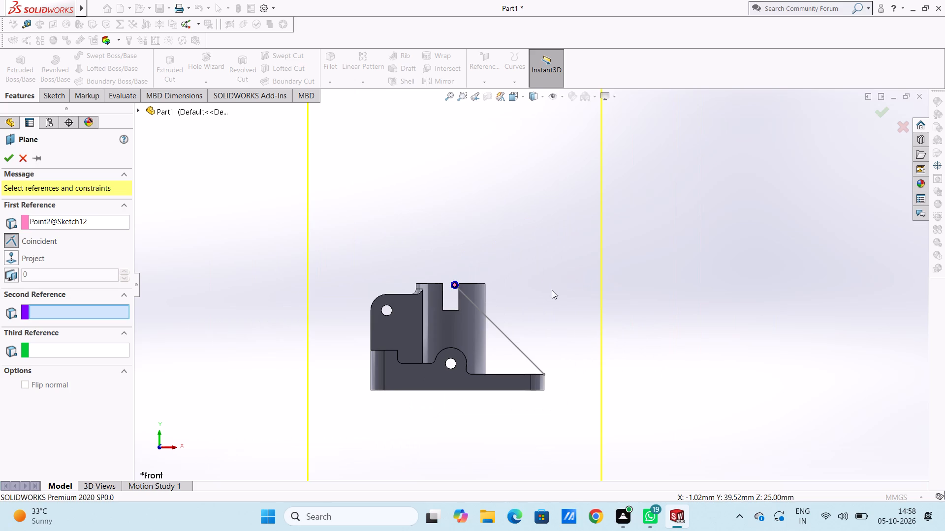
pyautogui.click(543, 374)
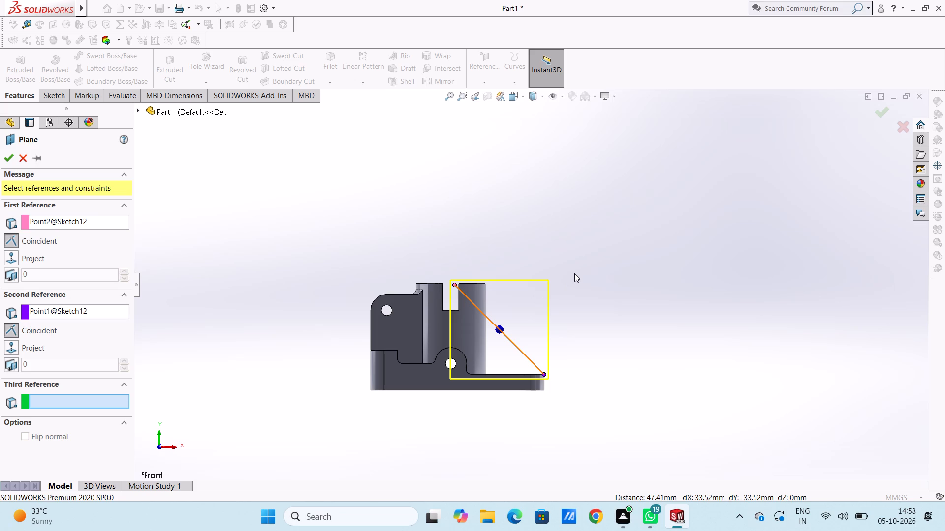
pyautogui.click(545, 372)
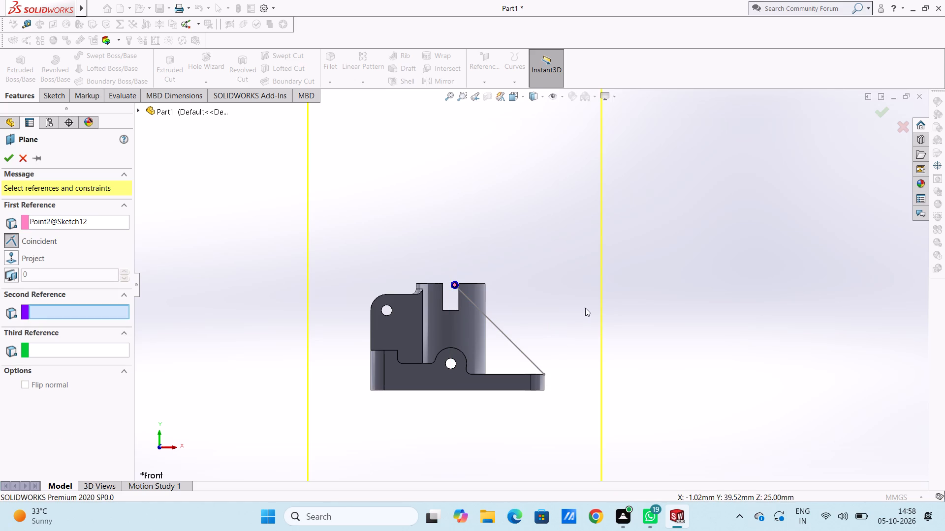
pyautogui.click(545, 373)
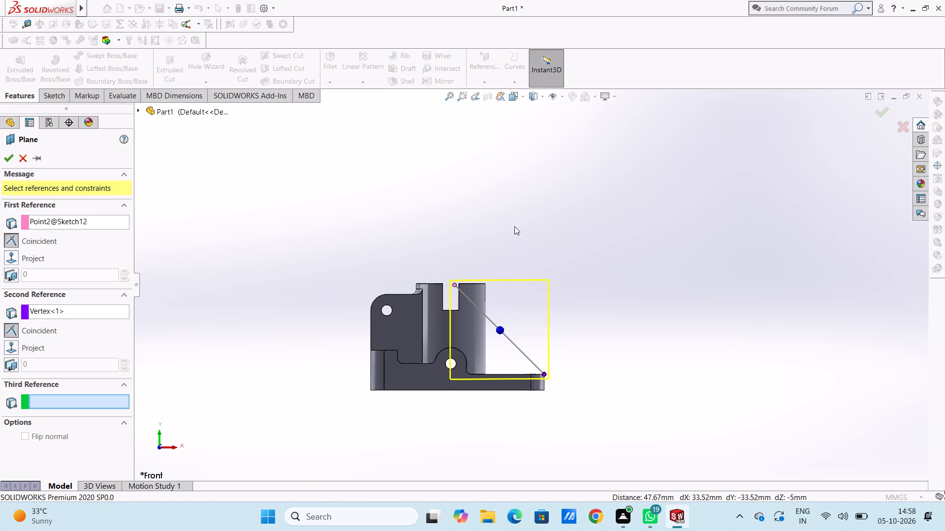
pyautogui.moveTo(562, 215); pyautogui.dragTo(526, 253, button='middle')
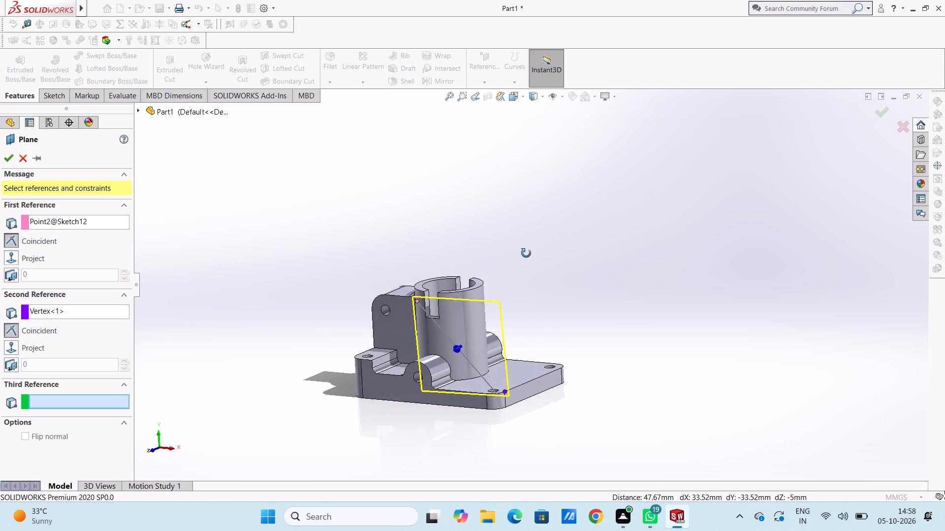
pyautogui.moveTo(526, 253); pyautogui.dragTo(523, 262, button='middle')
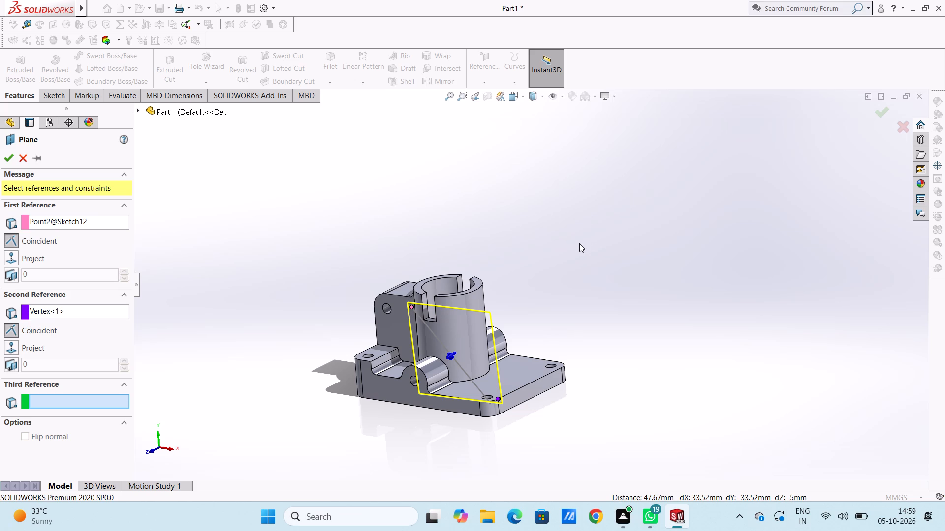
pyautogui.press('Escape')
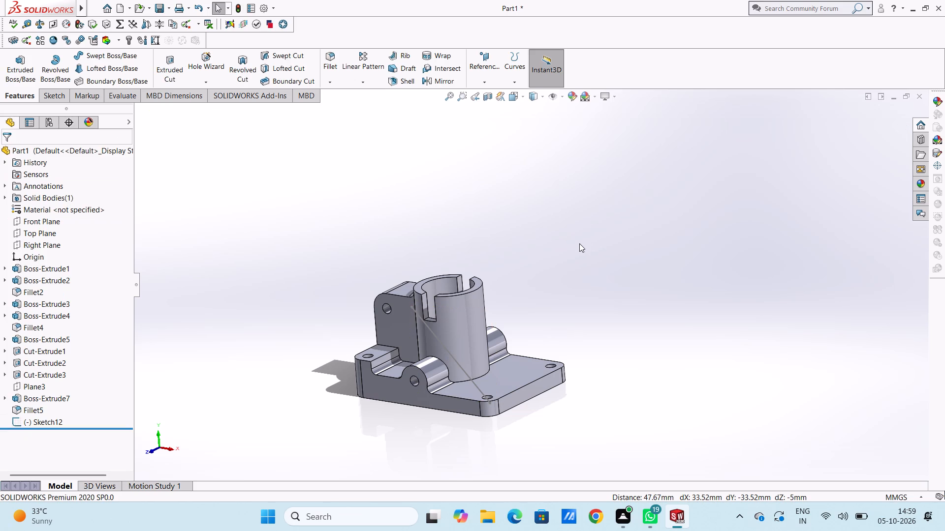
# Undo the sketch of the 45° sloping line completely, including its angle dimension, back to the last fillet.
pyautogui.hotkey('ctrl', 'z')
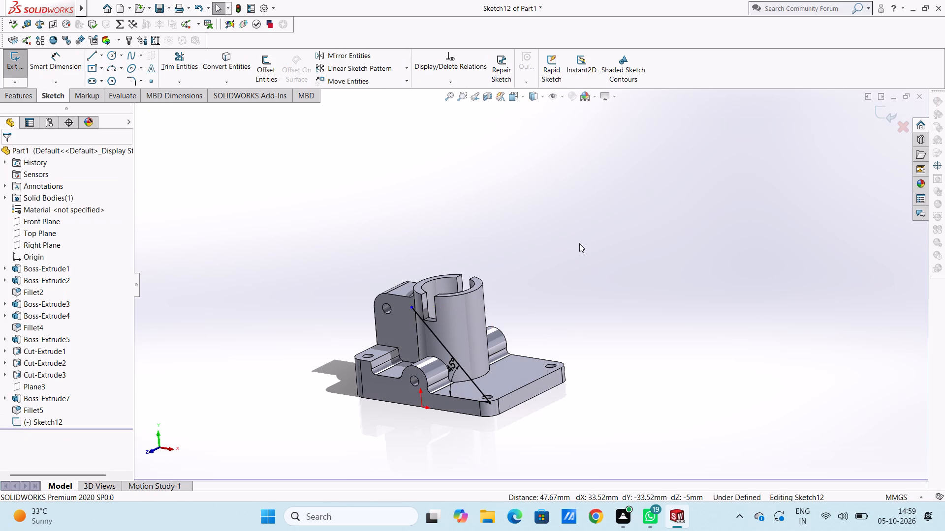
pyautogui.hotkey('ctrl', 'z')
pyautogui.hotkey('ctrl', 'z')
pyautogui.hotkey('ctrl', 'z')
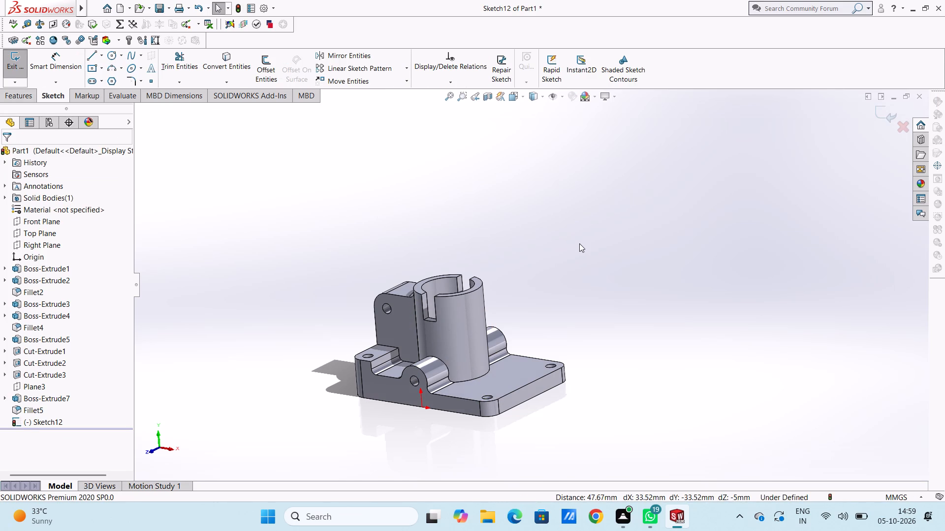
pyautogui.hotkey('ctrl', '5')
pyautogui.scroll(2, 579, 243)
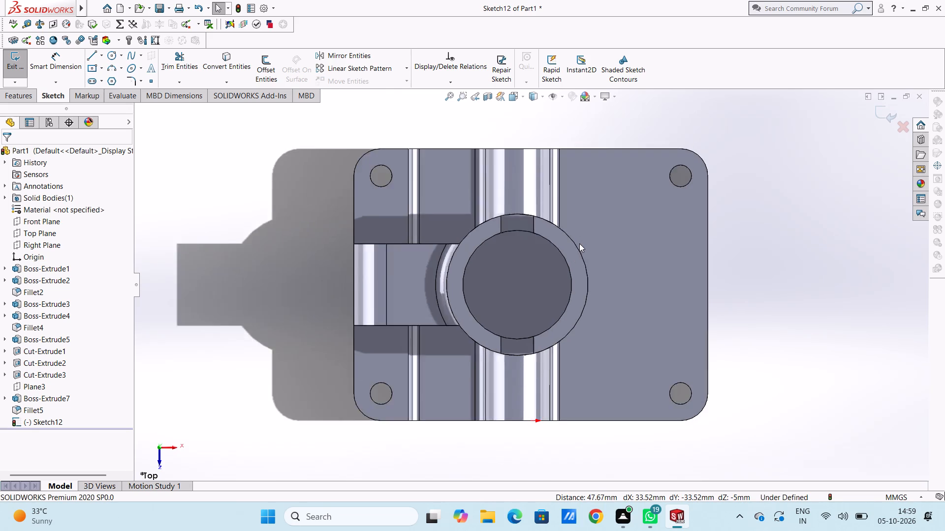
pyautogui.scroll(1, 579, 243)
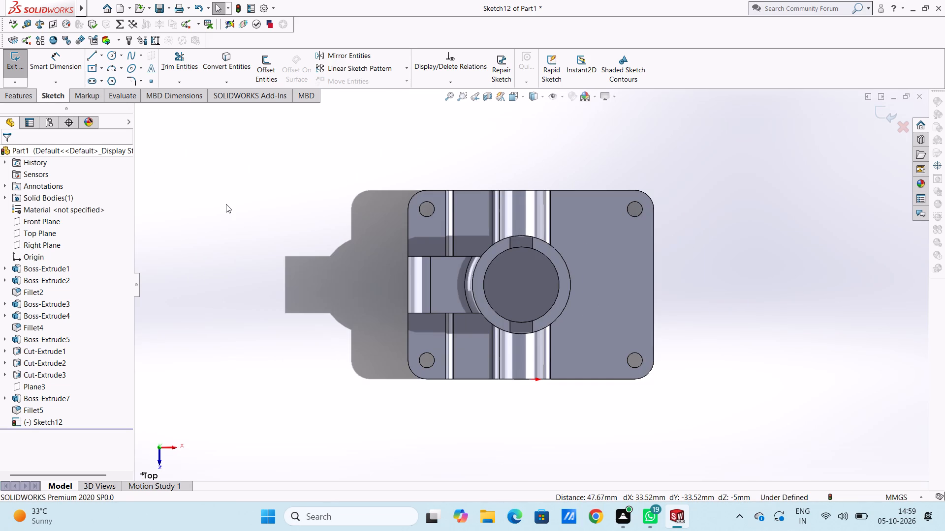
pyautogui.hotkey('ctrl', 'z')
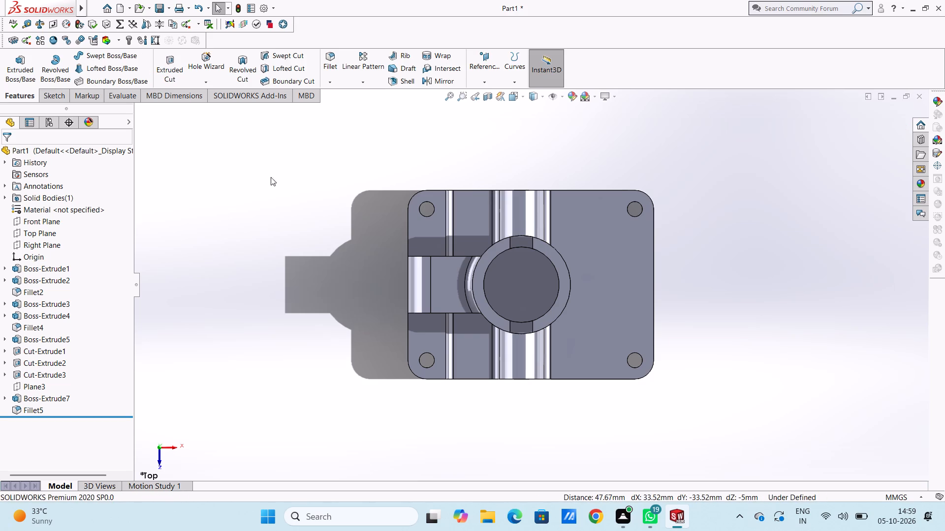
# Create a reference plane parallel to the Front Plane at an offset of 0 mm.
pyautogui.click(477, 59)
pyautogui.click(484, 93)
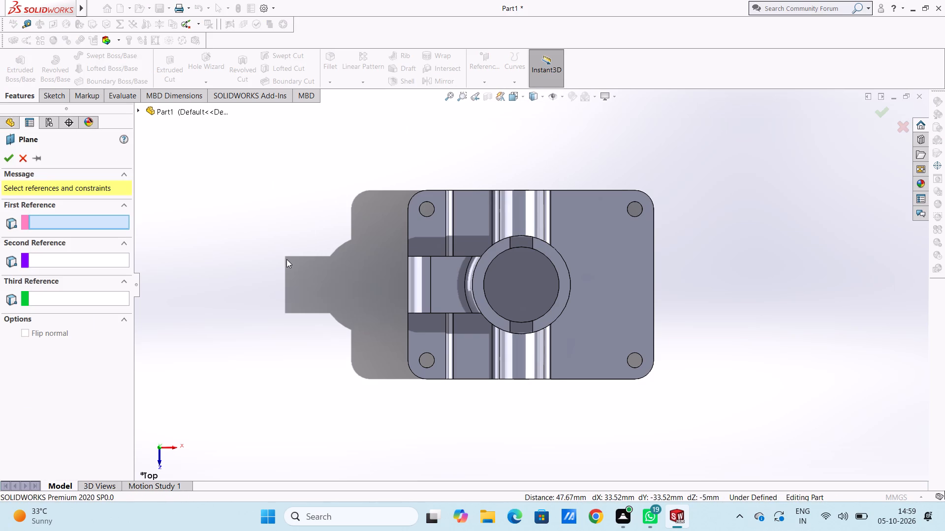
pyautogui.click(189, 112)
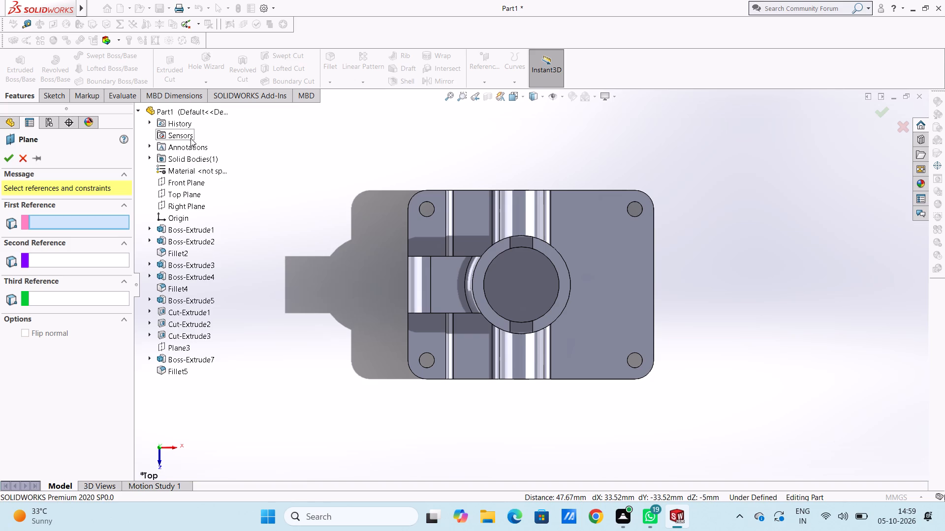
pyautogui.click(194, 183)
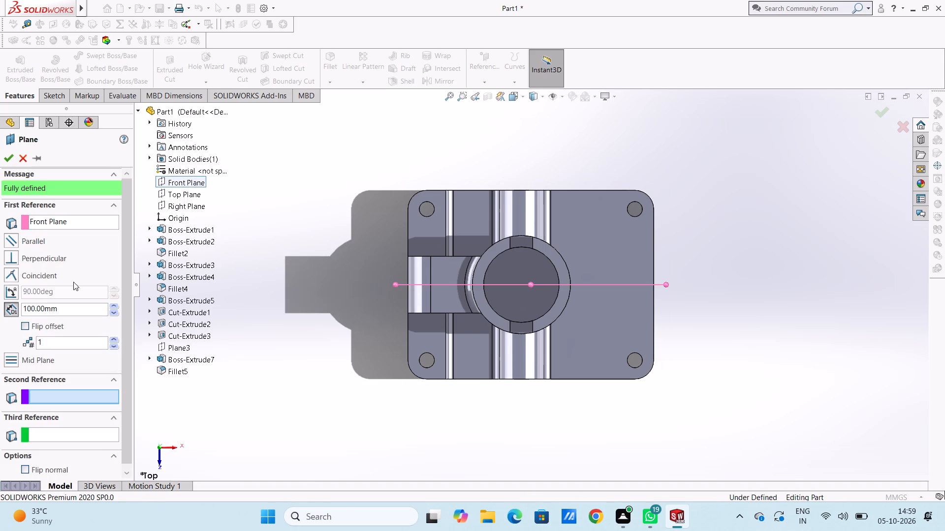
pyautogui.doubleClick(68, 309)
pyautogui.press('0')
pyautogui.press('Return')
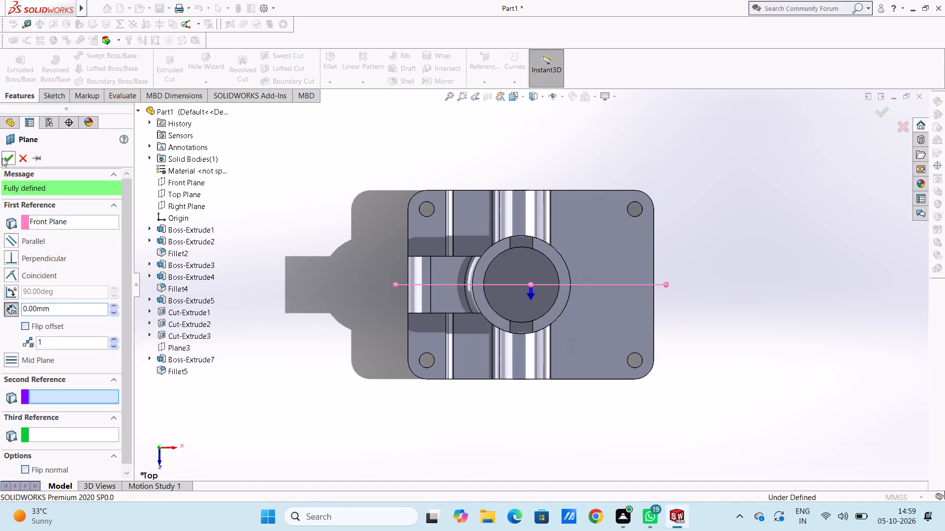
pyautogui.click(2, 158)
pyautogui.click(337, 265)
# Open a new sketch on the 0 mm offset plane, seen in front view.
pyautogui.moveTo(323, 292); pyautogui.dragTo(331, 212, button='middle')
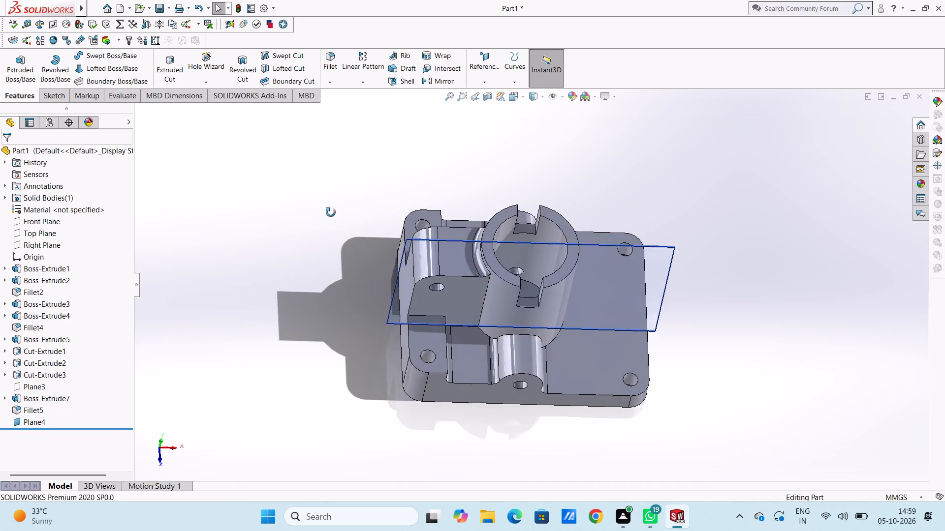
pyautogui.moveTo(331, 212); pyautogui.dragTo(319, 172, button='middle')
pyautogui.hotkey('ctrl', '1')
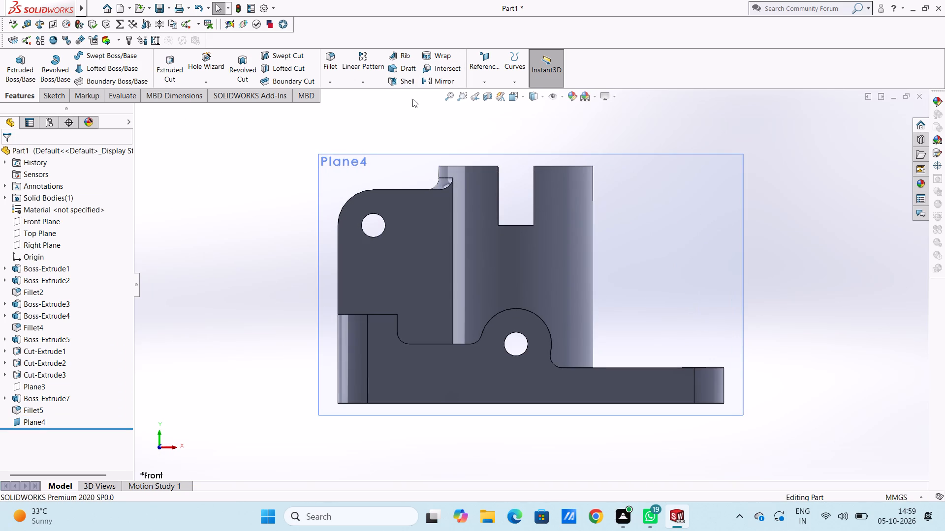
pyautogui.click(688, 241)
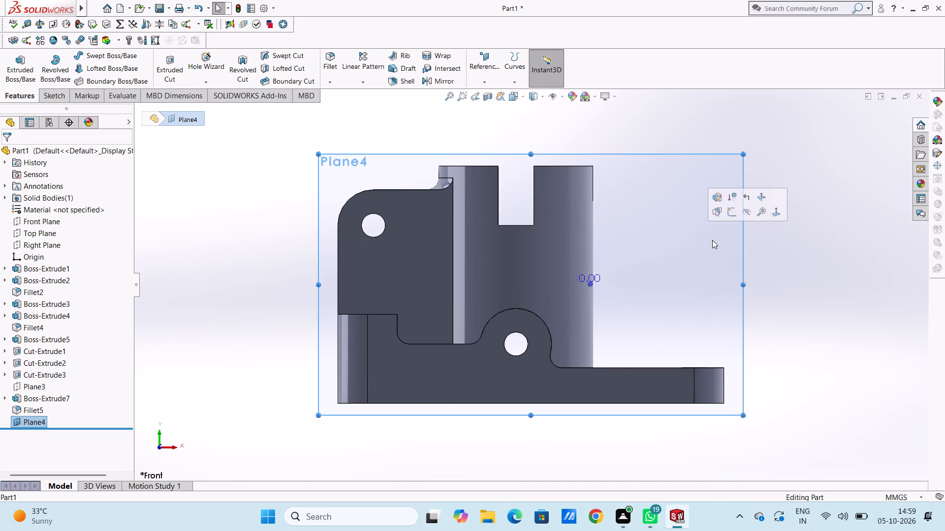
pyautogui.click(733, 210)
pyautogui.click(809, 217)
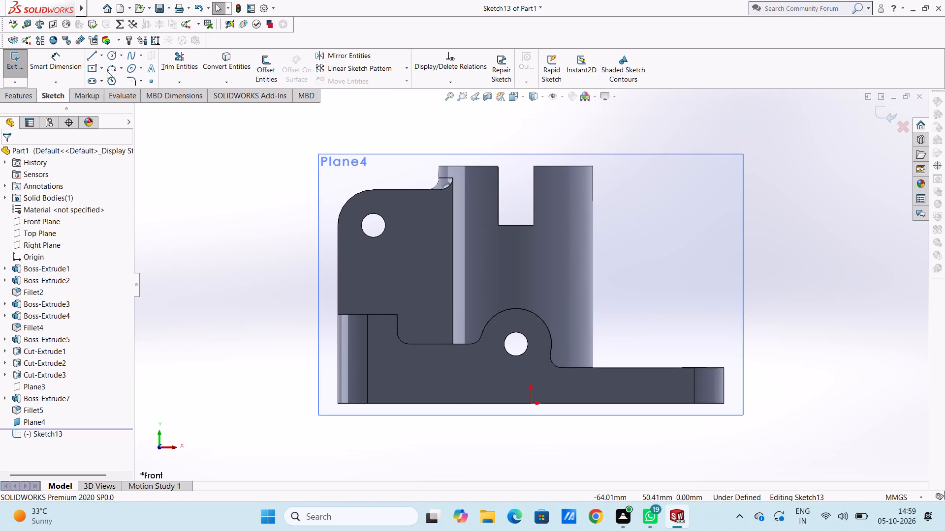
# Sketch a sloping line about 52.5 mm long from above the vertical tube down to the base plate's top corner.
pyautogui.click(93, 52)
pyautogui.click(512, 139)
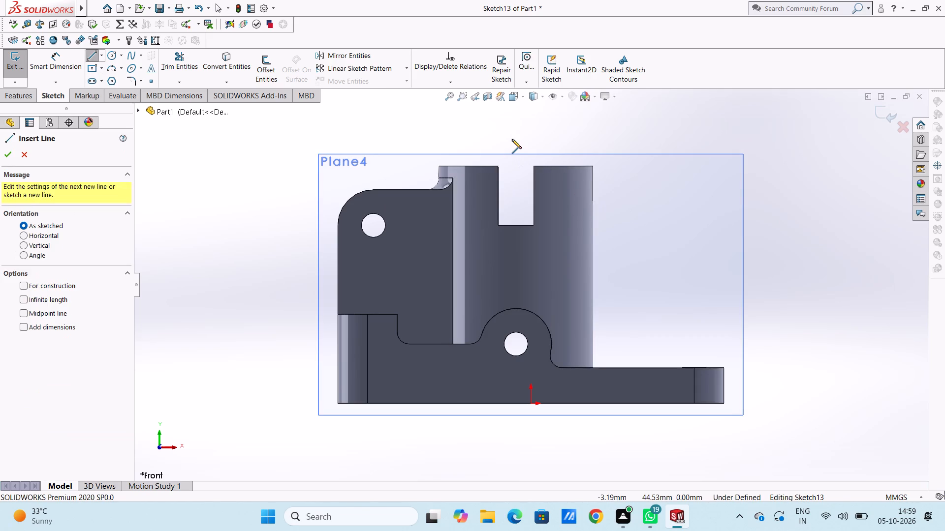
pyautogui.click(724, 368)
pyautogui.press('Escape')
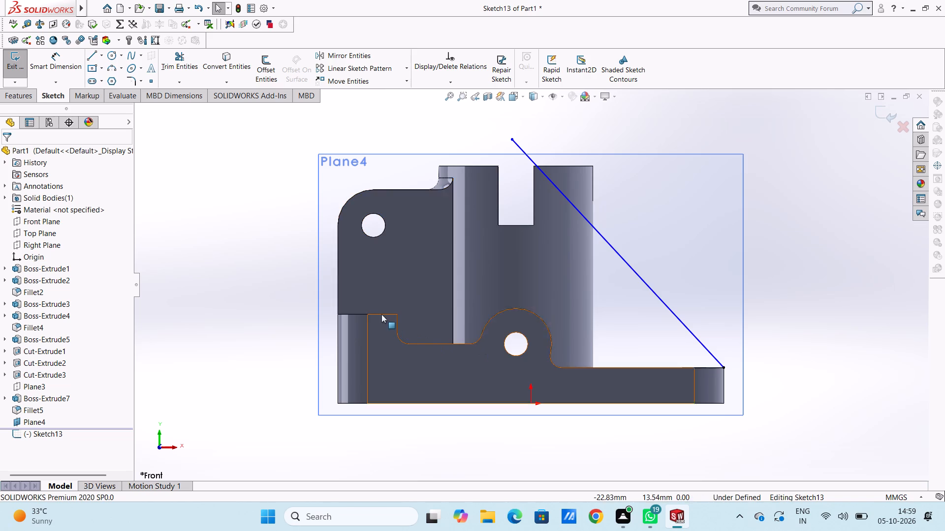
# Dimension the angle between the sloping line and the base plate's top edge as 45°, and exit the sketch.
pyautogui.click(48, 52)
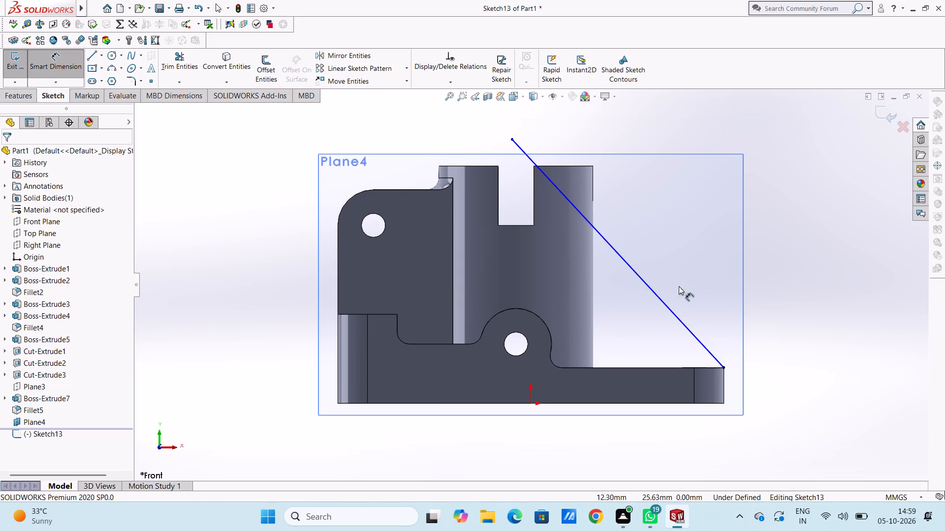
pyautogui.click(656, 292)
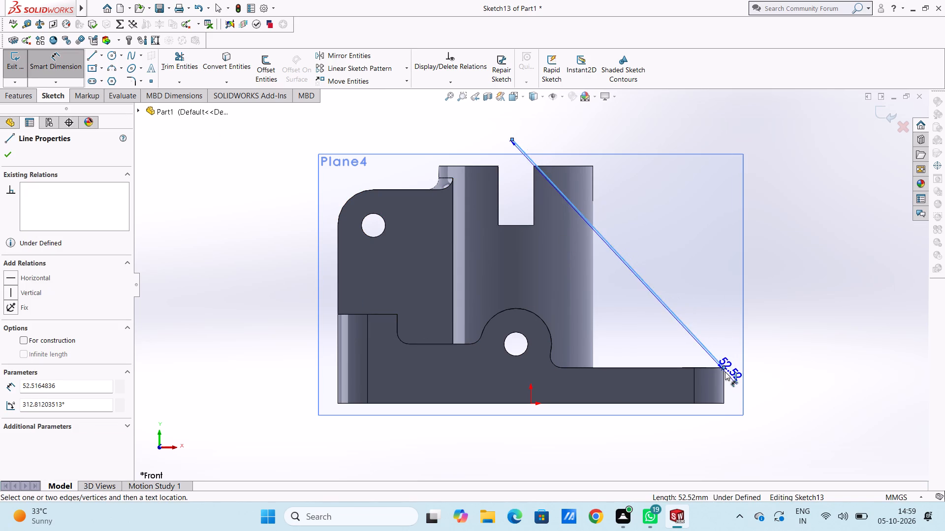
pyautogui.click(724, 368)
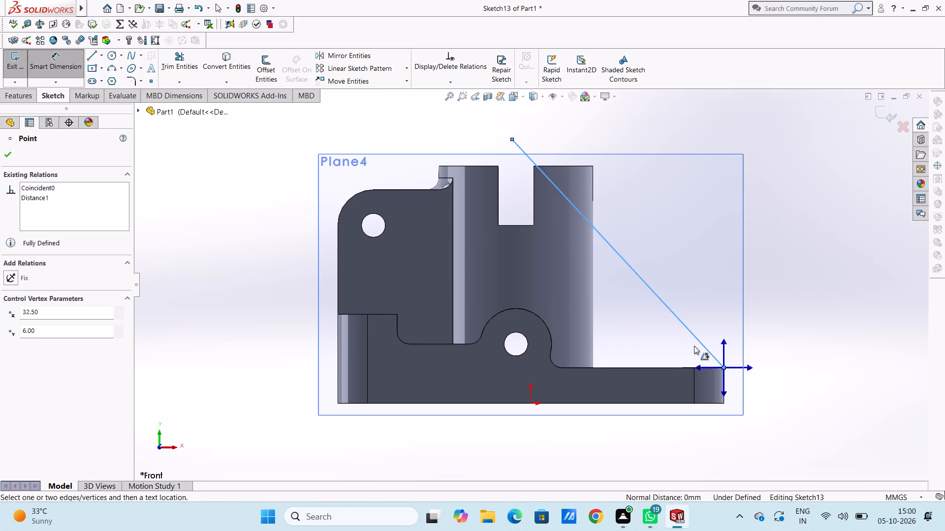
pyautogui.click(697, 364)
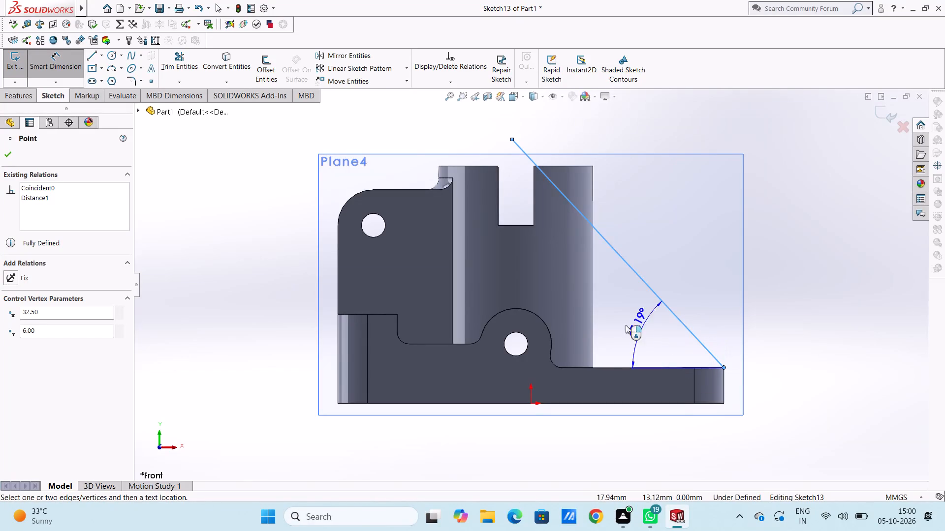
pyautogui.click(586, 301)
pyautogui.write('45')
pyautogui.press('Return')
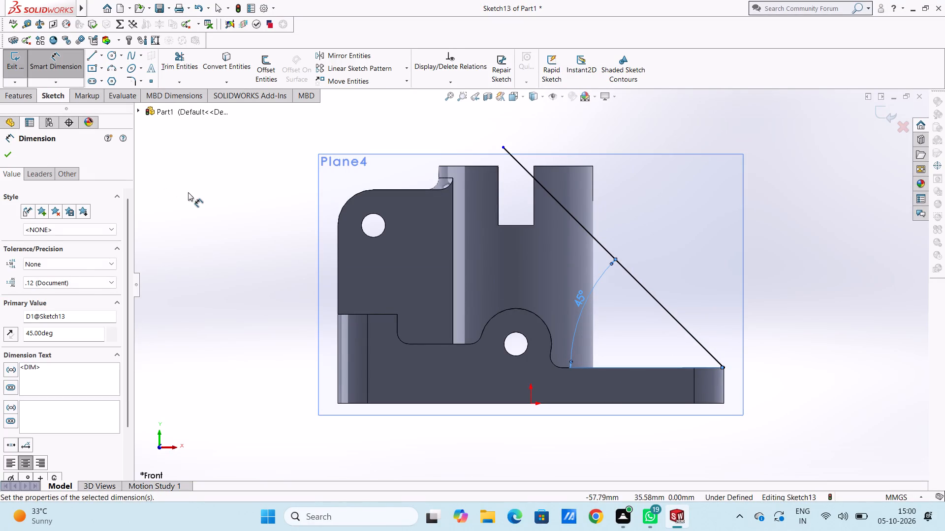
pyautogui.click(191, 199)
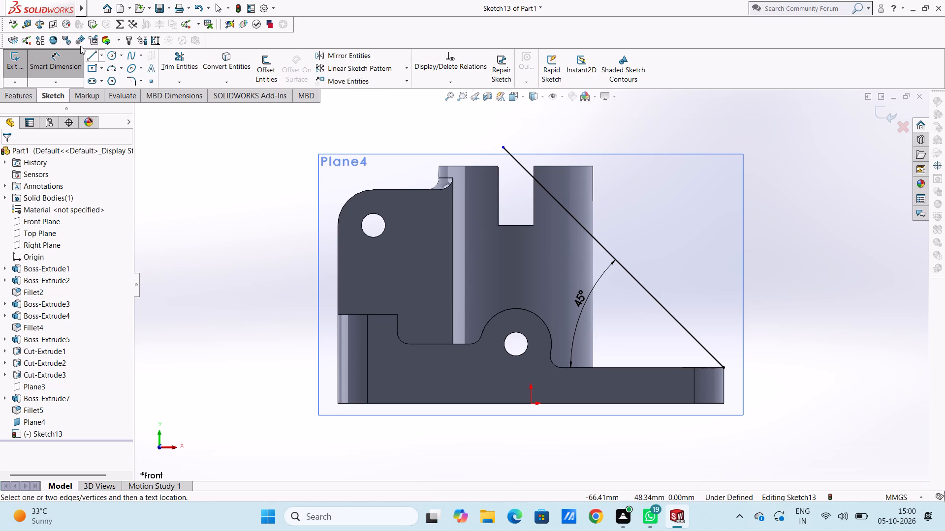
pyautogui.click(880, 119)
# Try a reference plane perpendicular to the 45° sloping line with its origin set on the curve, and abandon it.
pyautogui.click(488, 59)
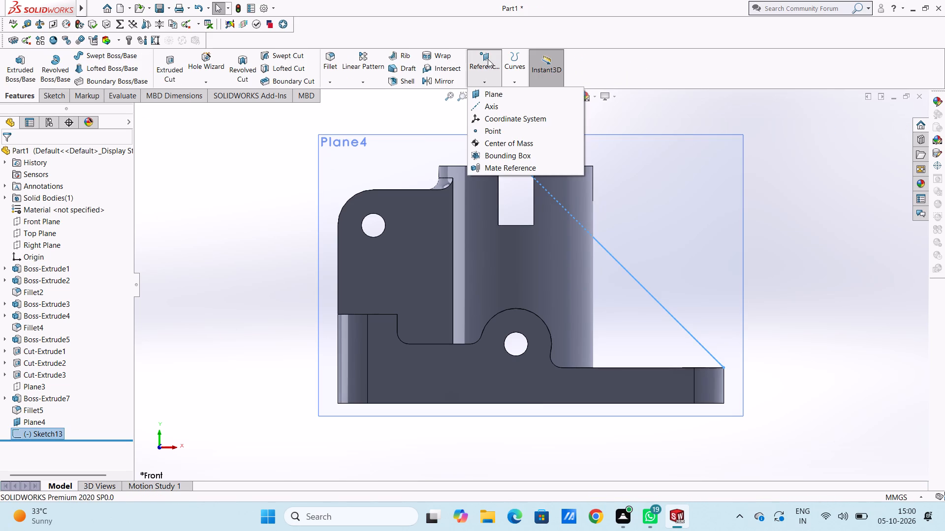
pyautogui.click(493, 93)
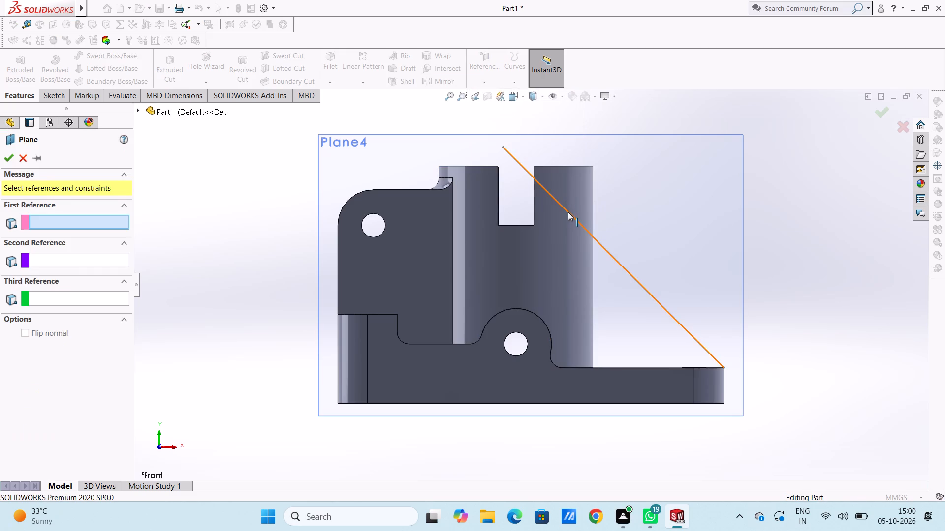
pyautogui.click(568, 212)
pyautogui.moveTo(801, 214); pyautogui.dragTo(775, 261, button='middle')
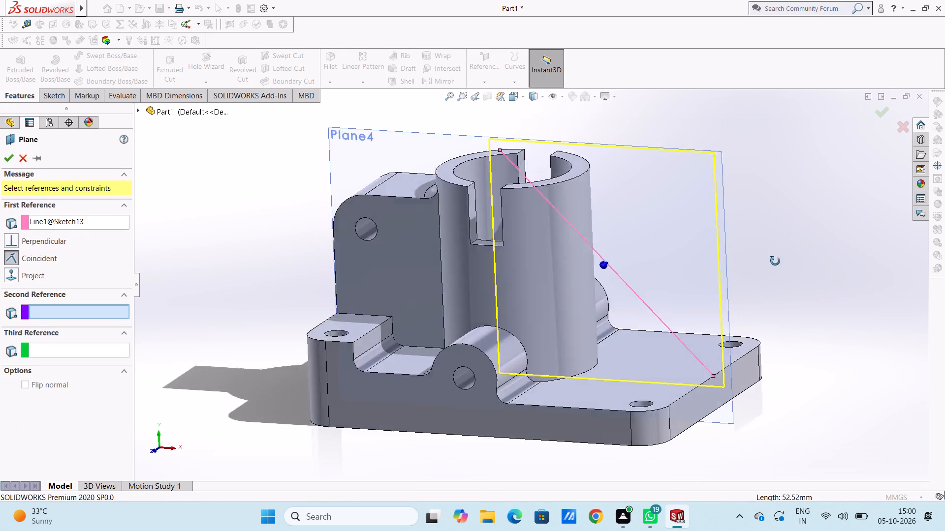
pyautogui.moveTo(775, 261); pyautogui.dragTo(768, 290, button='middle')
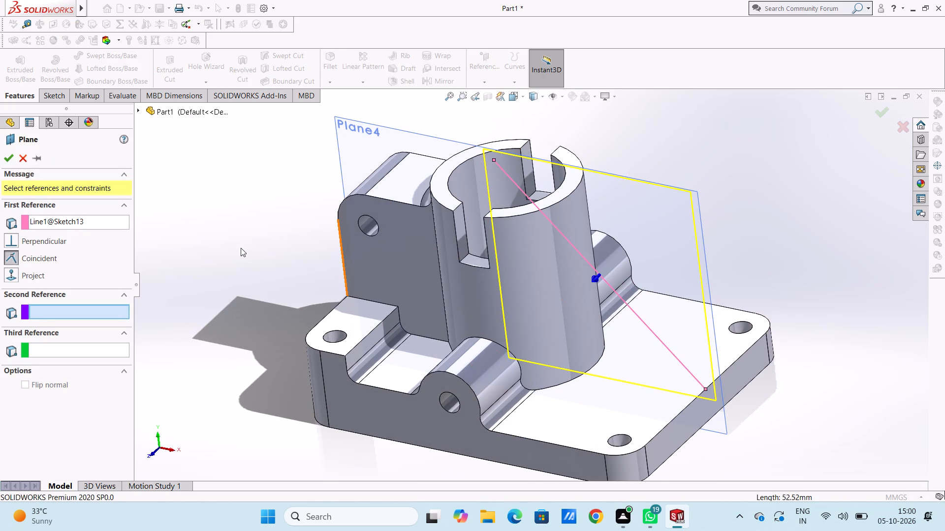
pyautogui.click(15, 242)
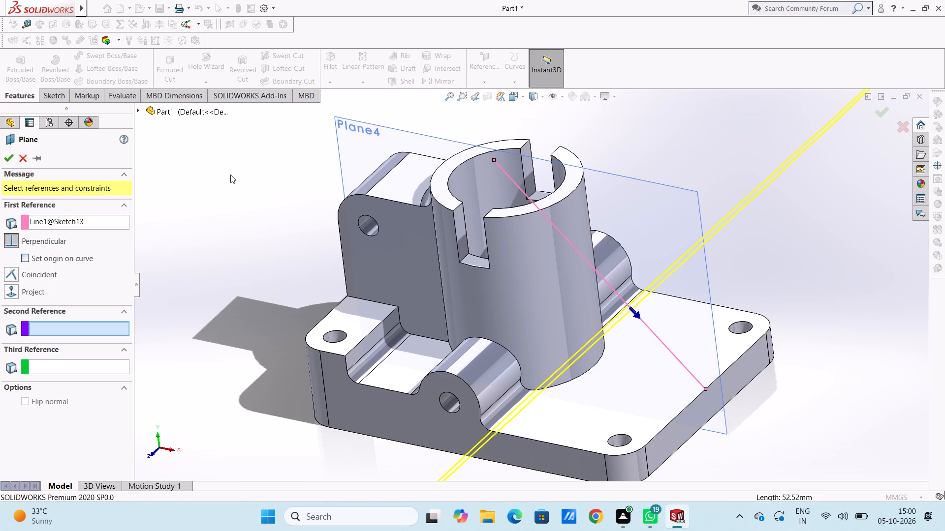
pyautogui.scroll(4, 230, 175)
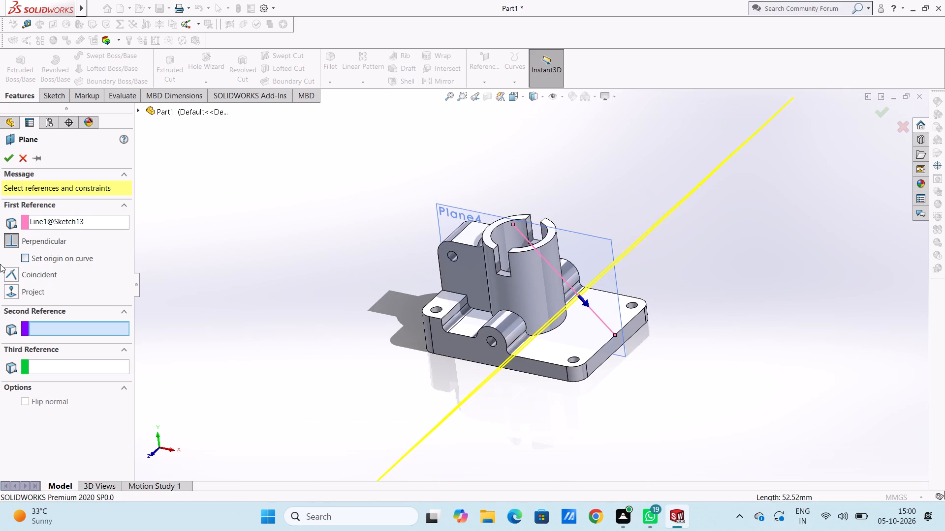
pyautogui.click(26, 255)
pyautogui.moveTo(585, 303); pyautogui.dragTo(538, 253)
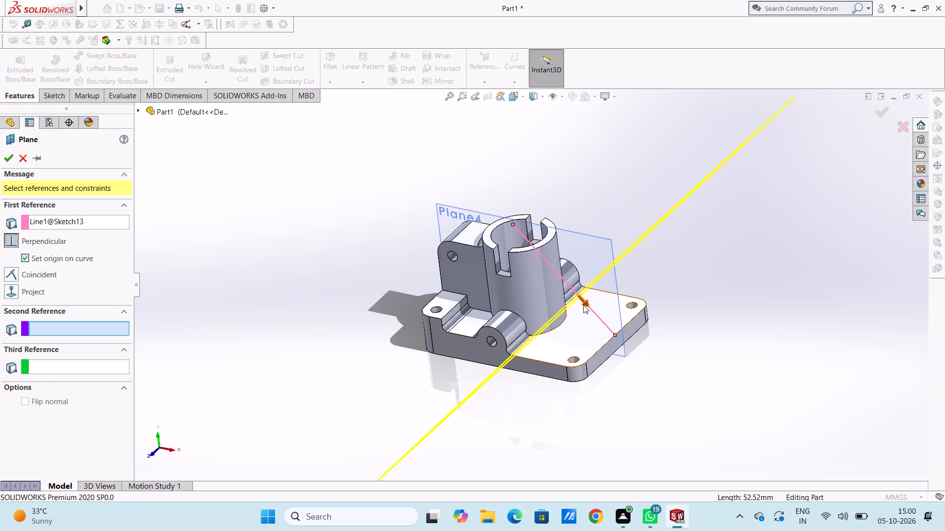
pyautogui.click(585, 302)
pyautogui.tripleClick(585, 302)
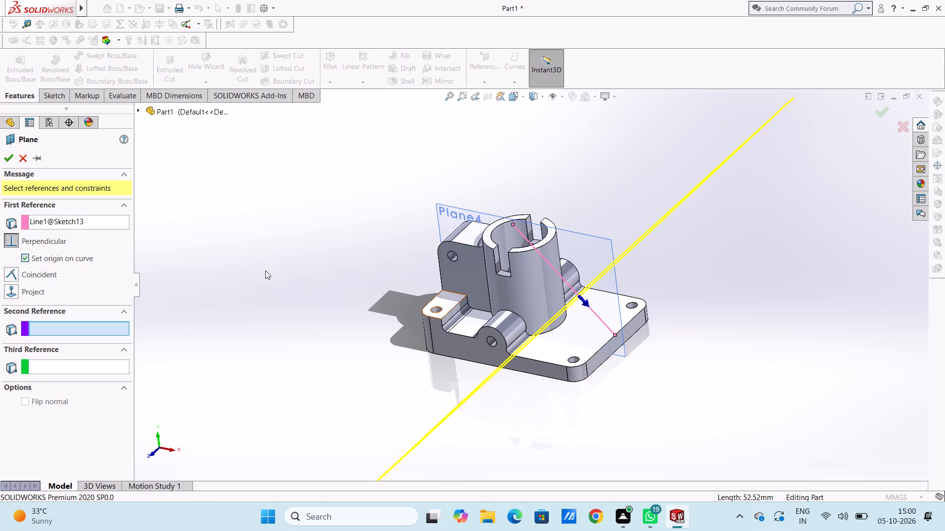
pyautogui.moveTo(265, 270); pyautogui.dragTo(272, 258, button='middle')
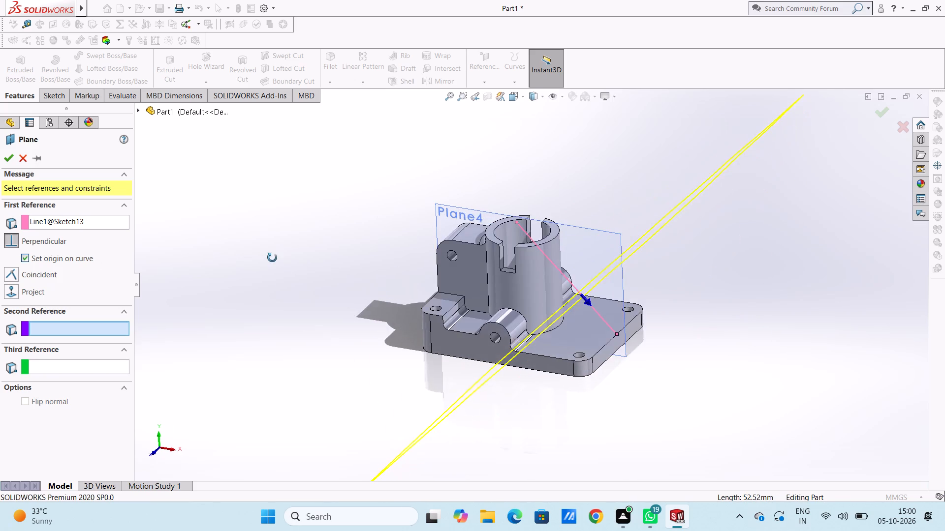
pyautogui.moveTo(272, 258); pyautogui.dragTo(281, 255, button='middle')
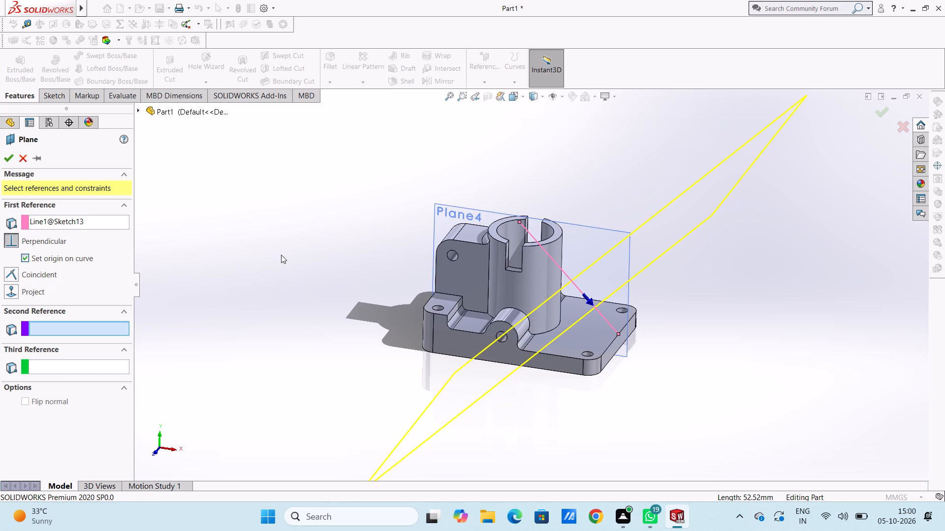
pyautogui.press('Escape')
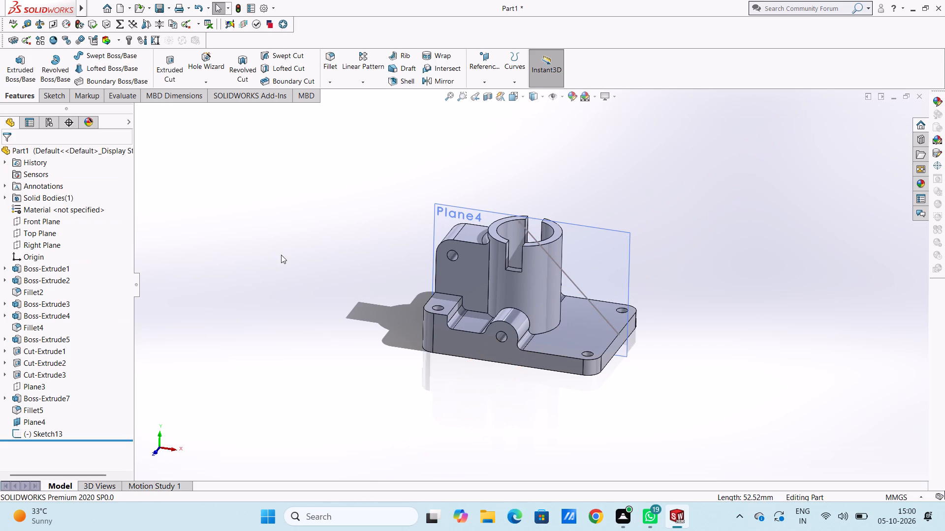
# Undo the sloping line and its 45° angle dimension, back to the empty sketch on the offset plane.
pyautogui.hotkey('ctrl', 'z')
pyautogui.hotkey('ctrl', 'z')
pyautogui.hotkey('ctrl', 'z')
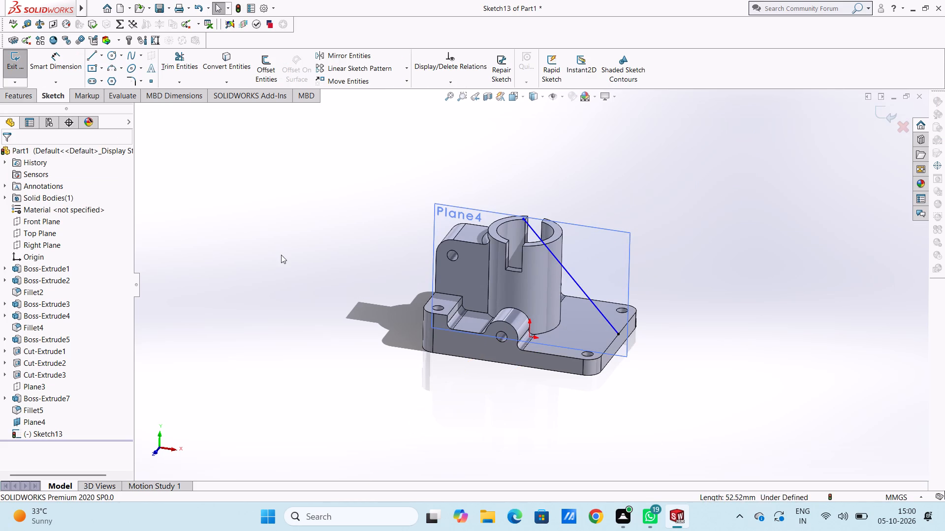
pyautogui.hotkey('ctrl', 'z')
# Sketch a sloping line about 58 mm long from the origin up past the vertical tube, on the offset plane.
pyautogui.hotkey('ctrl', '1')
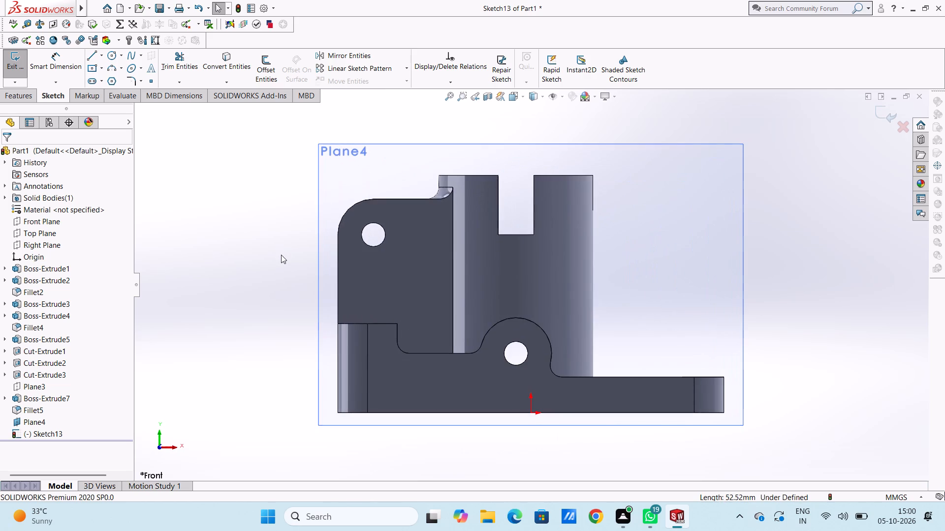
pyautogui.click(91, 56)
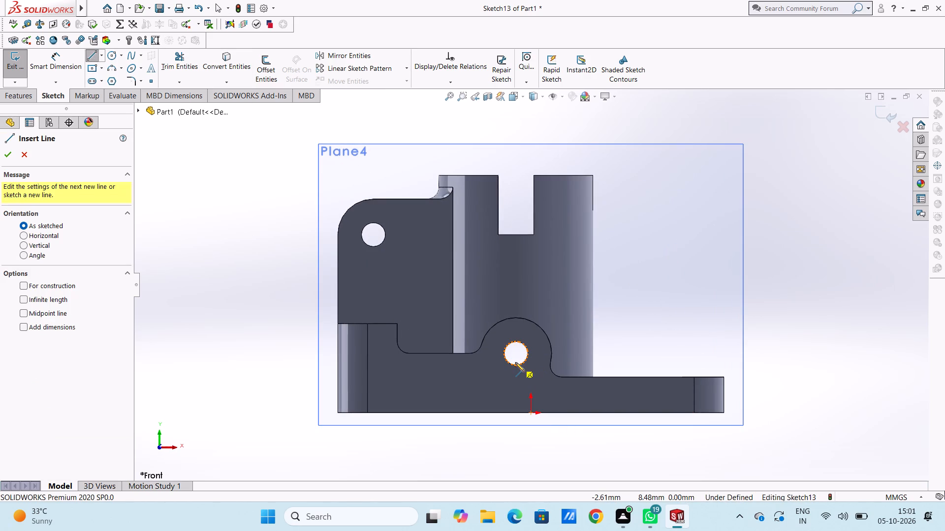
pyautogui.click(531, 415)
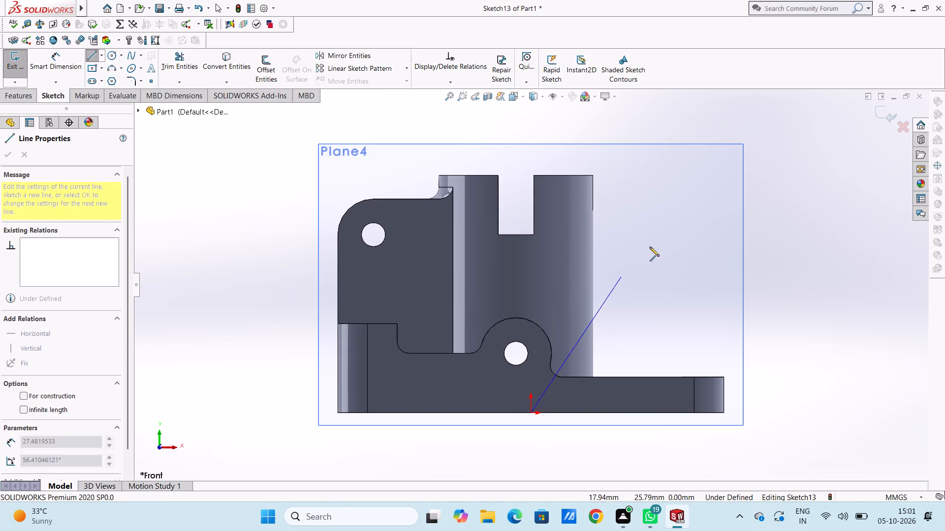
pyautogui.click(732, 134)
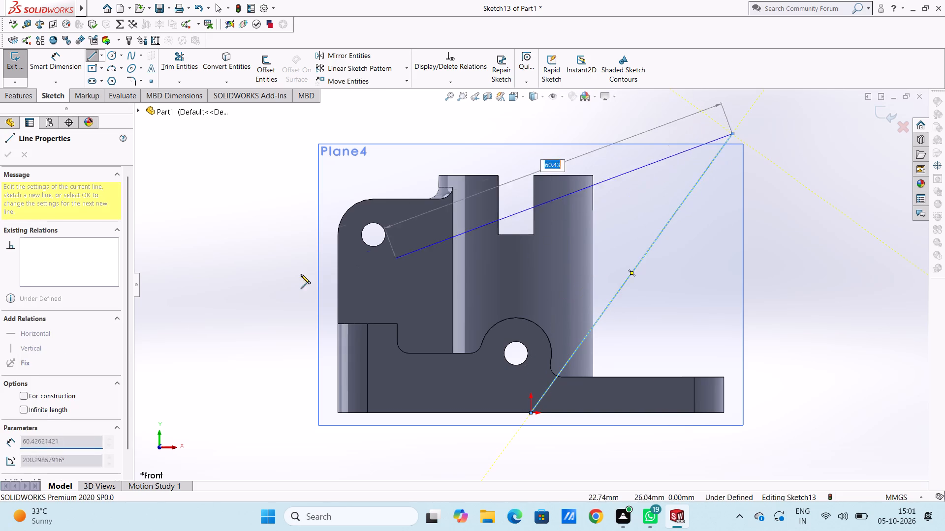
pyautogui.click(6, 154)
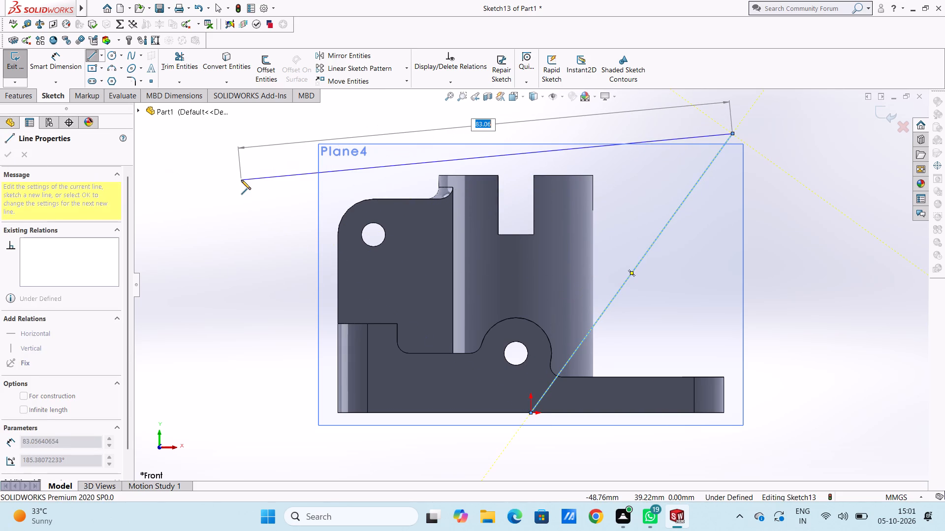
pyautogui.press('Escape')
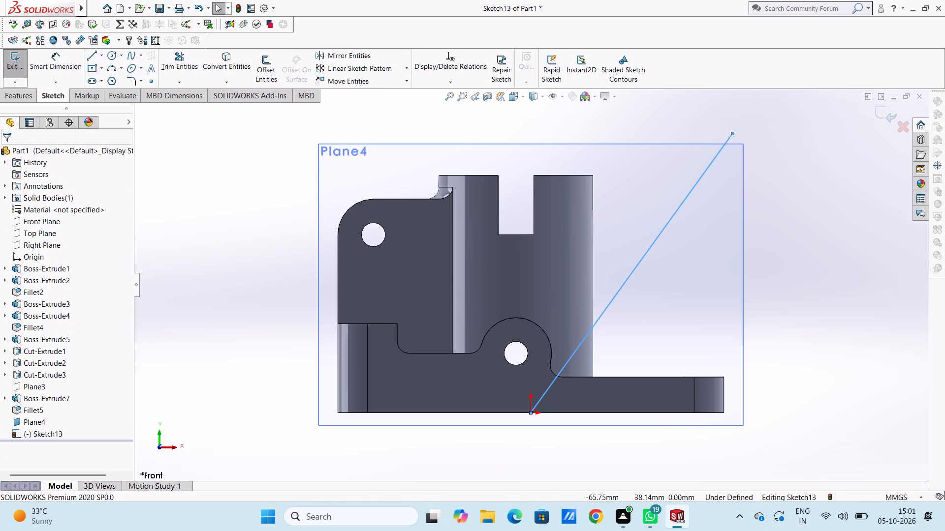
# Dimension the angle between the sloping line and the horizontal through the origin as 45°, and exit the sketch.
pyautogui.click(74, 62)
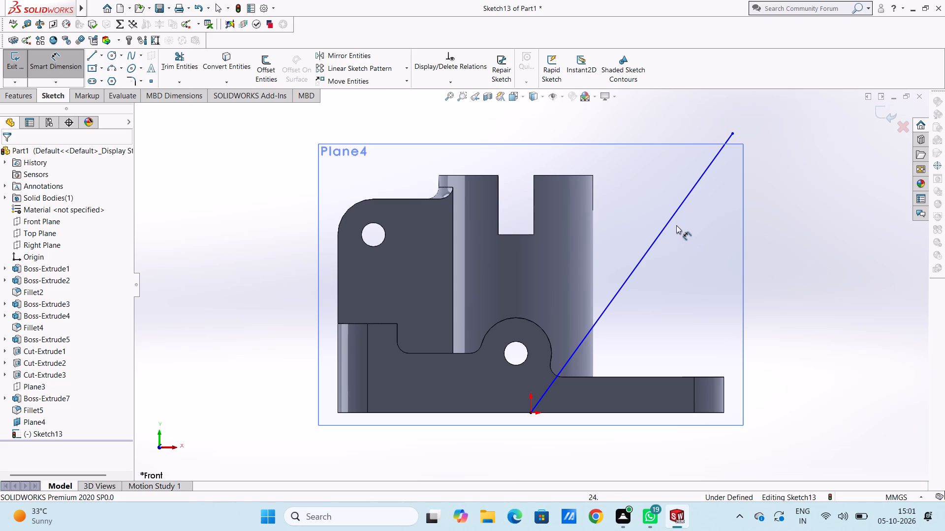
pyautogui.click(669, 221)
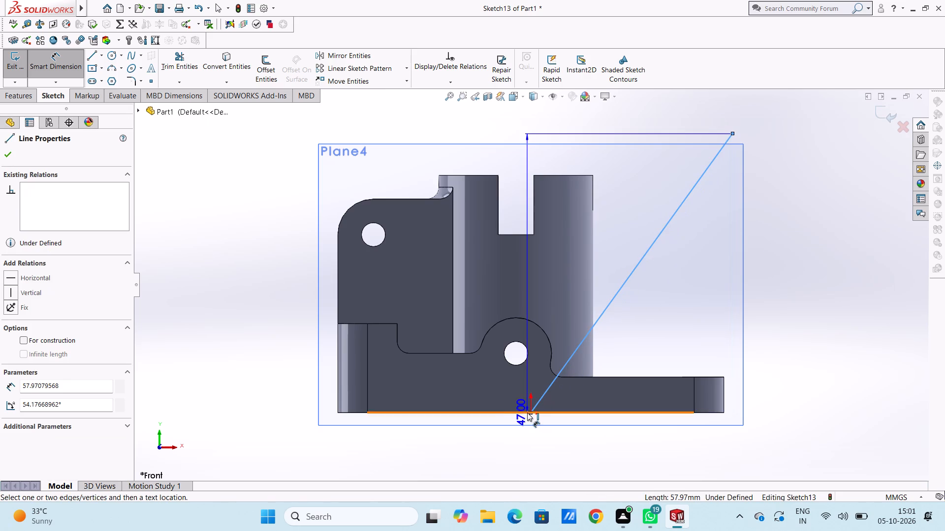
pyautogui.click(530, 411)
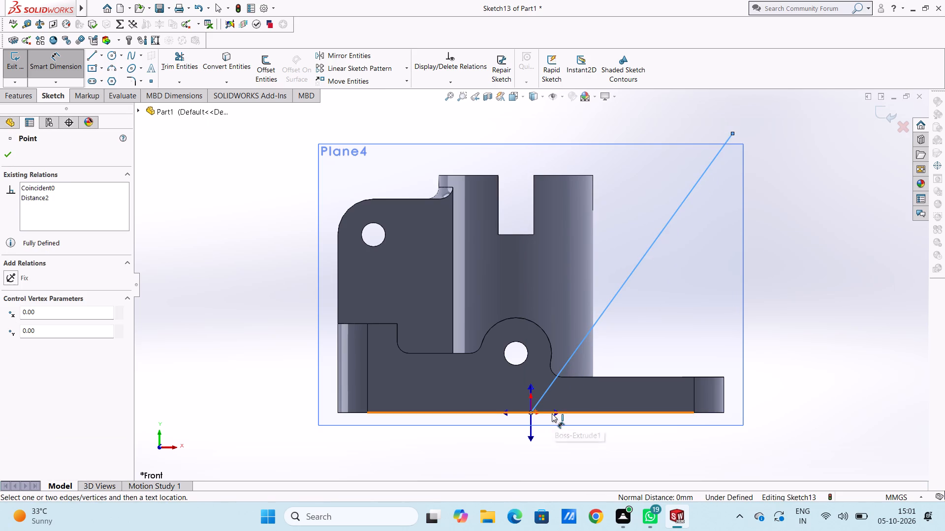
pyautogui.click(558, 414)
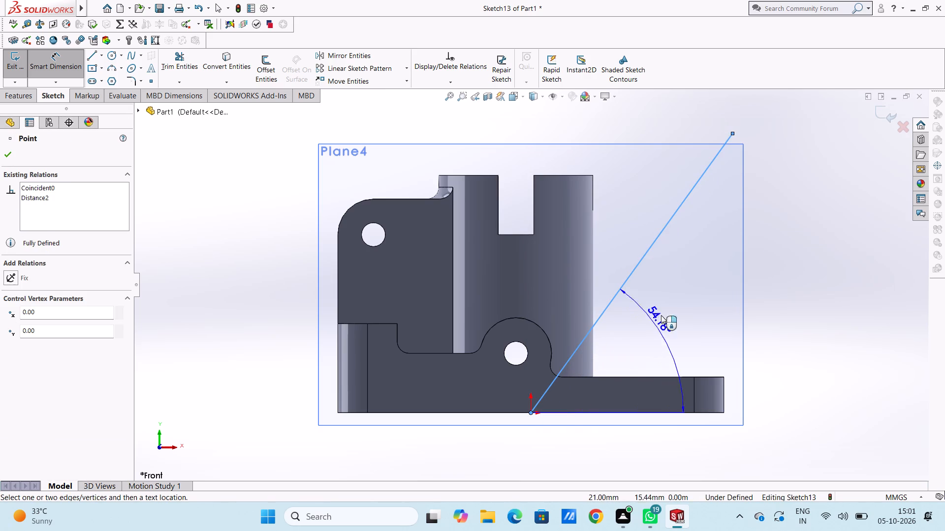
pyautogui.click(677, 300)
pyautogui.write('45')
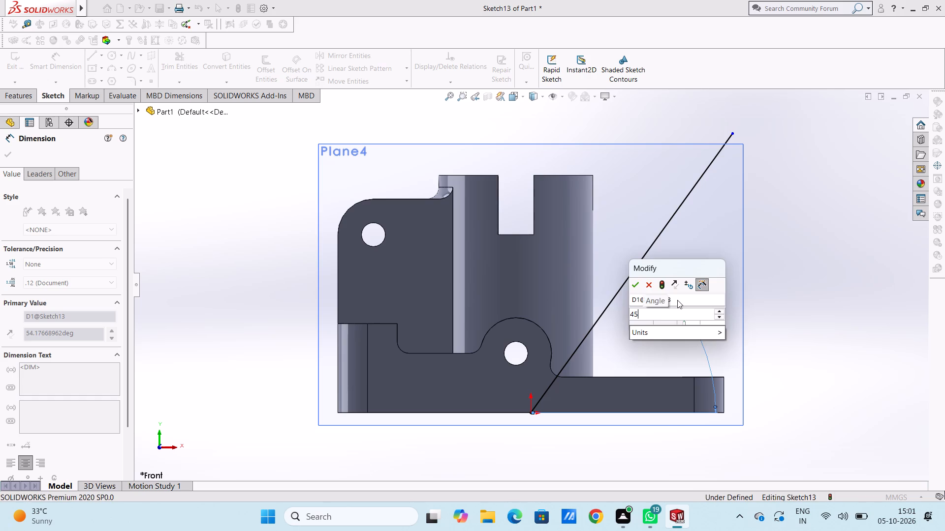
pyautogui.press('Return')
pyautogui.click(811, 348)
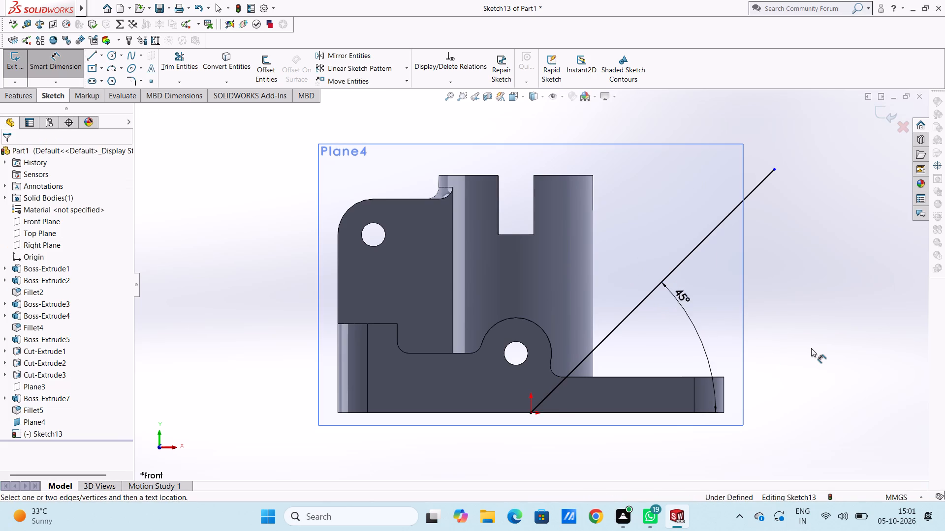
pyautogui.scroll(2, 811, 348)
pyautogui.moveTo(775, 305); pyautogui.dragTo(786, 329, button='middle')
pyautogui.moveTo(782, 329); pyautogui.dragTo(781, 329, button='middle')
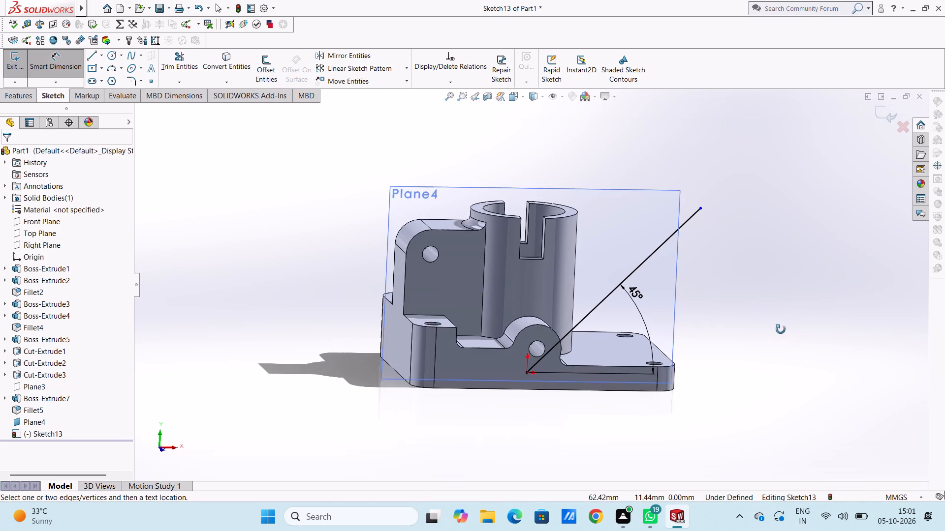
pyautogui.moveTo(781, 329); pyautogui.dragTo(767, 330, button='middle')
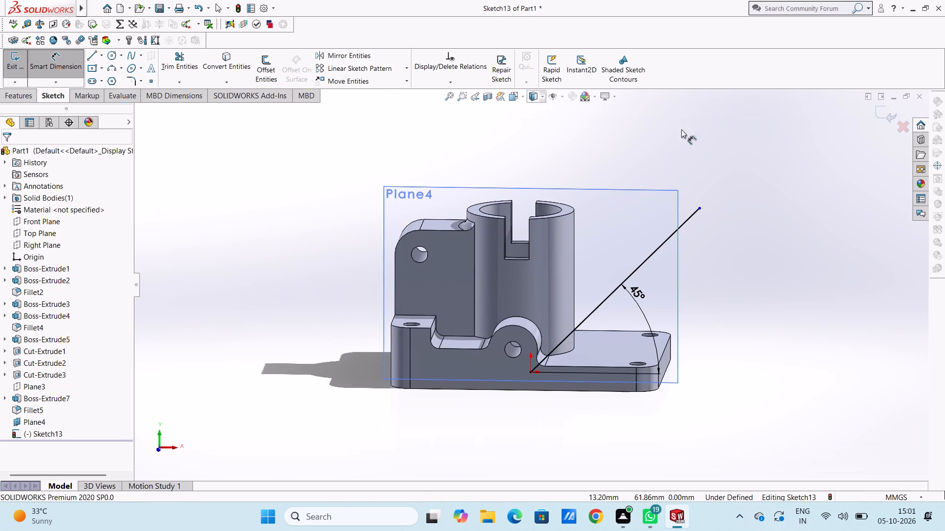
pyautogui.click(884, 119)
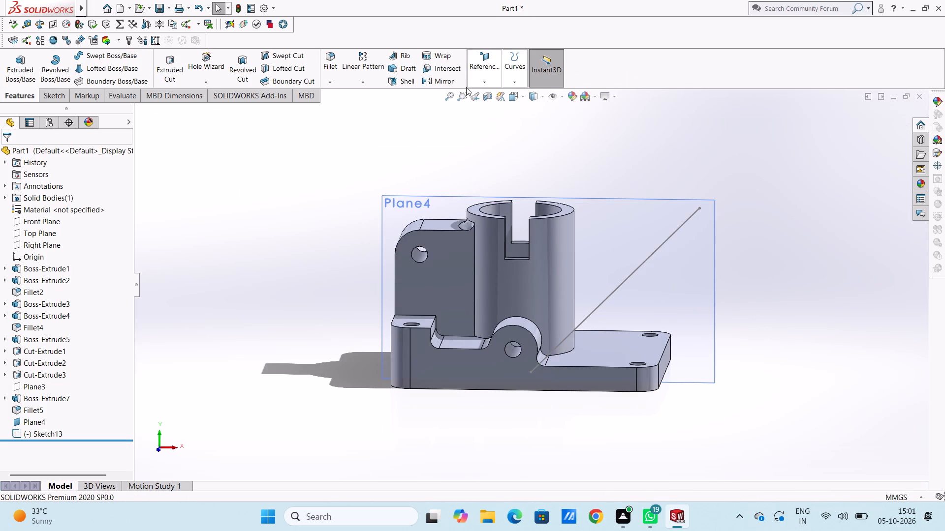
# Set up a reference plane perpendicular to the 45° sloping line.
pyautogui.click(482, 54)
pyautogui.click(492, 94)
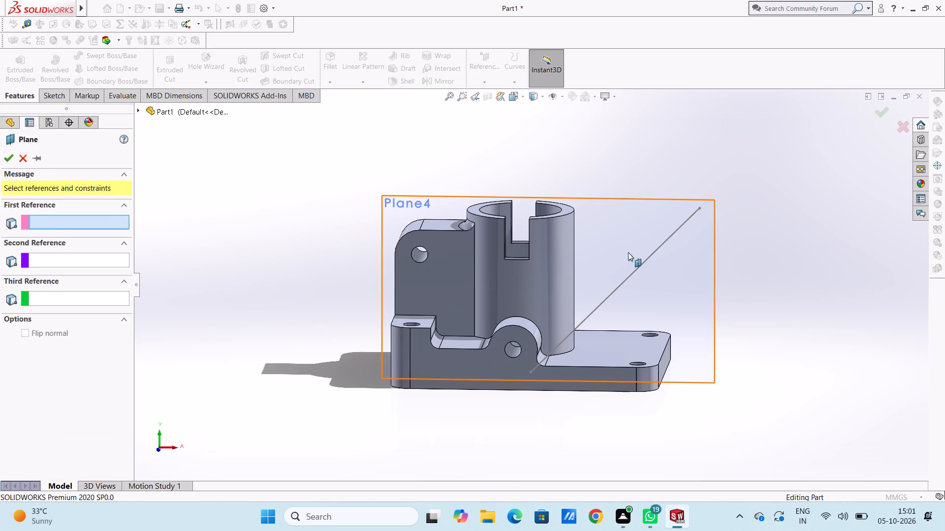
pyautogui.click(651, 254)
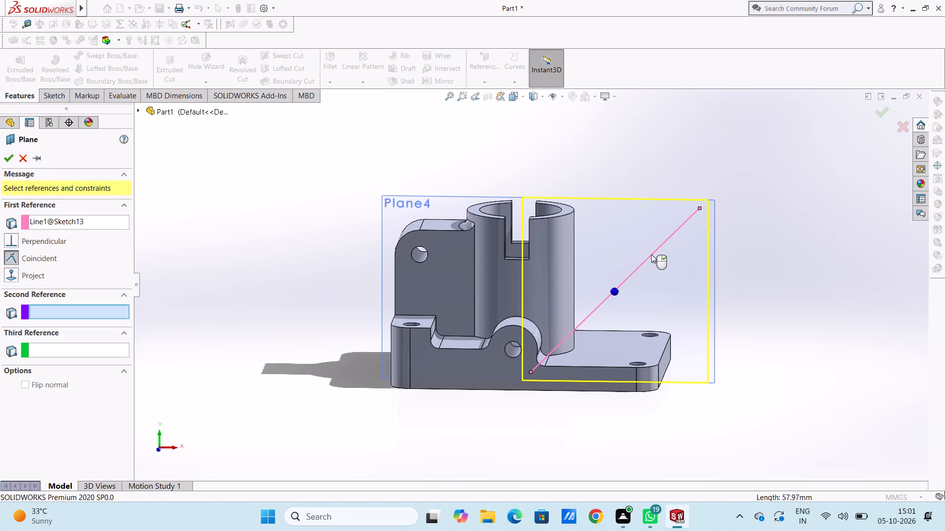
pyautogui.click(8, 241)
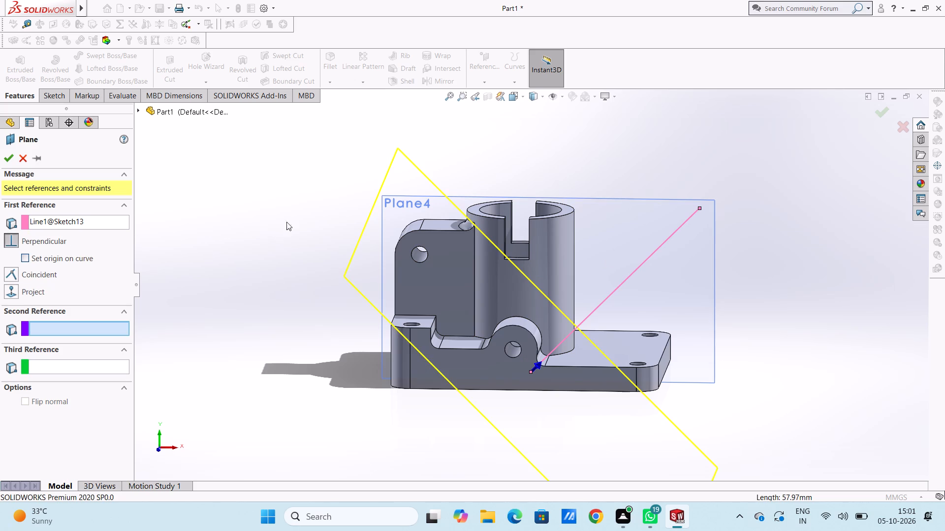
pyautogui.moveTo(312, 188); pyautogui.dragTo(312, 241, button='middle')
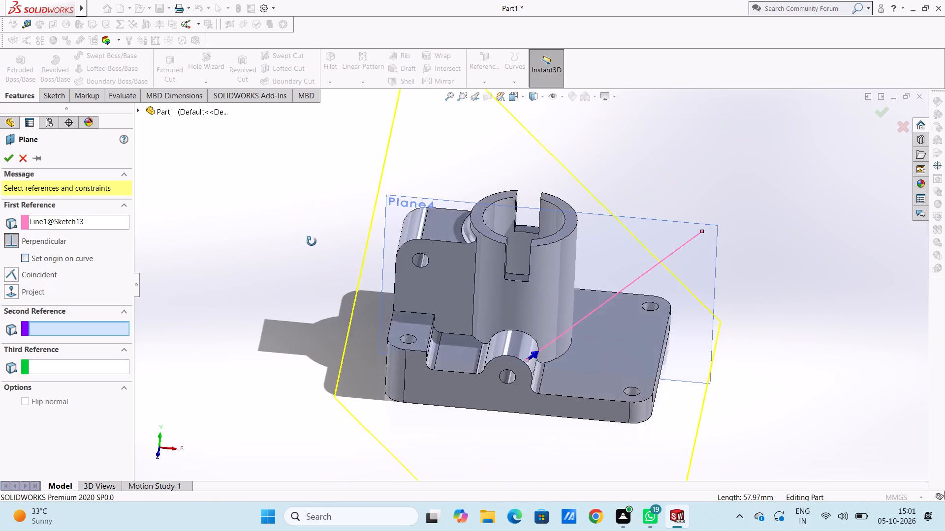
pyautogui.moveTo(312, 241); pyautogui.dragTo(316, 240, button='middle')
pyautogui.scroll(4, 316, 233)
pyautogui.scroll(1, 375, 244)
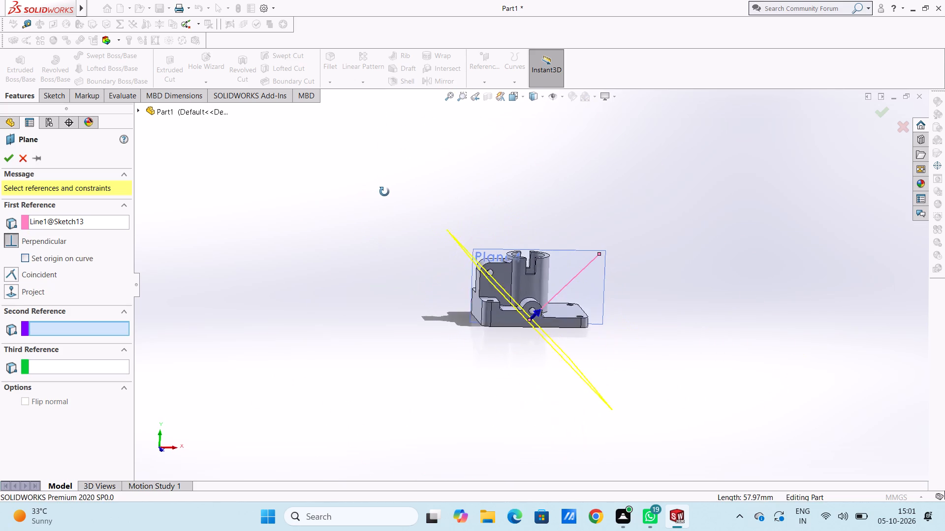
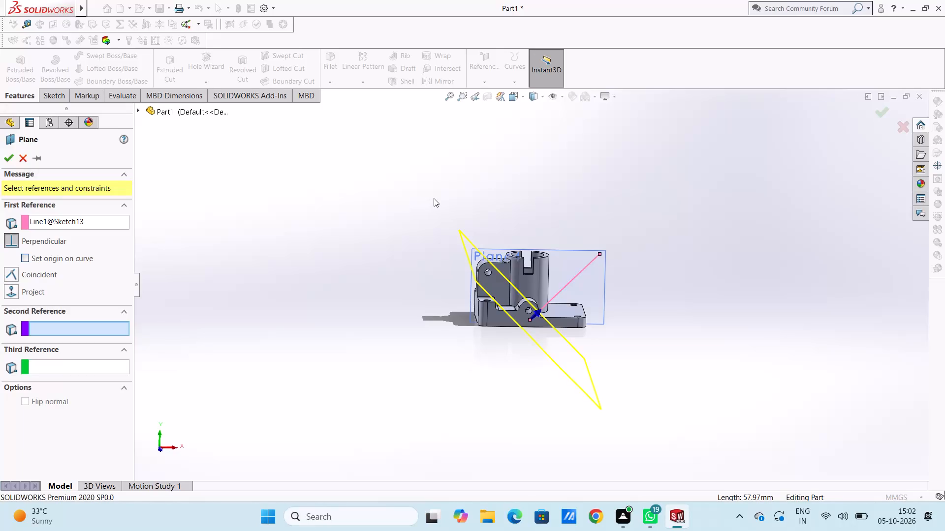
# Cancel the perpendicular plane and undo the sloping line with its 45° angle dimension, back to the empty sketch on the offset plane.
pyautogui.scroll(-7, 563, 267)
pyautogui.scroll(4, 552, 251)
pyautogui.moveTo(544, 206); pyautogui.dragTo(512, 200, button='middle')
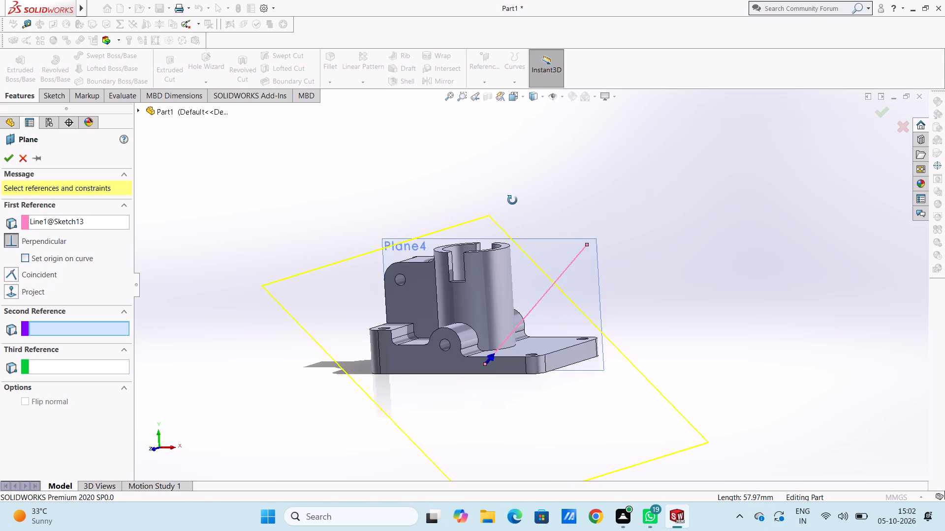
pyautogui.moveTo(512, 200); pyautogui.dragTo(539, 182, button='middle')
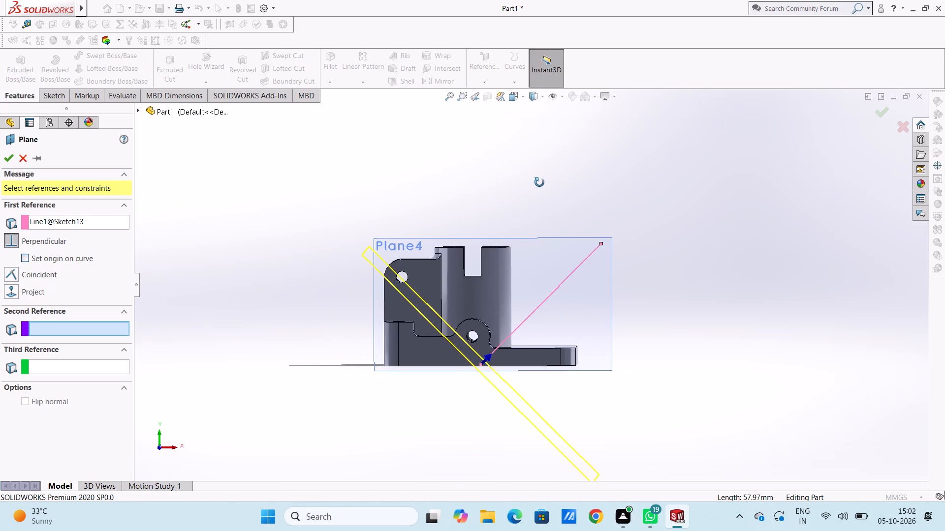
pyautogui.moveTo(539, 182); pyautogui.dragTo(538, 183, button='middle')
pyautogui.press('Escape')
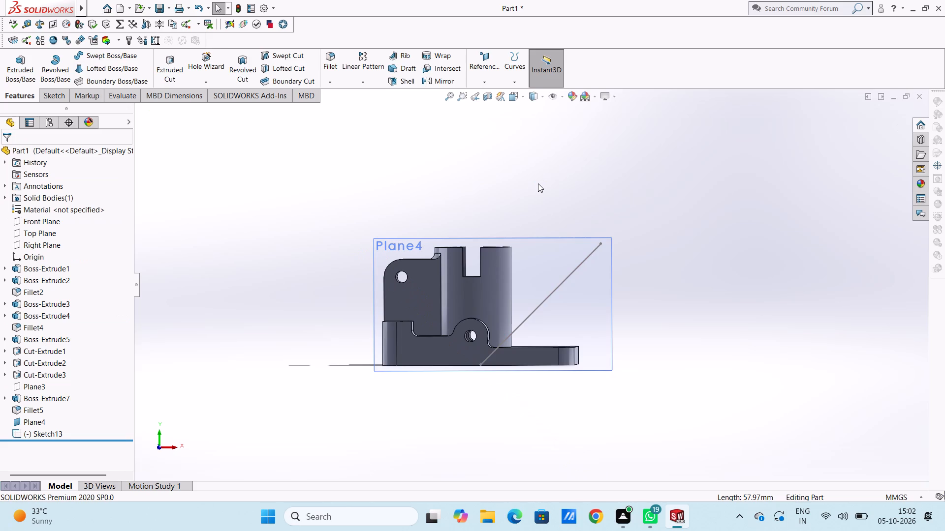
pyautogui.hotkey('ctrl', 'z')
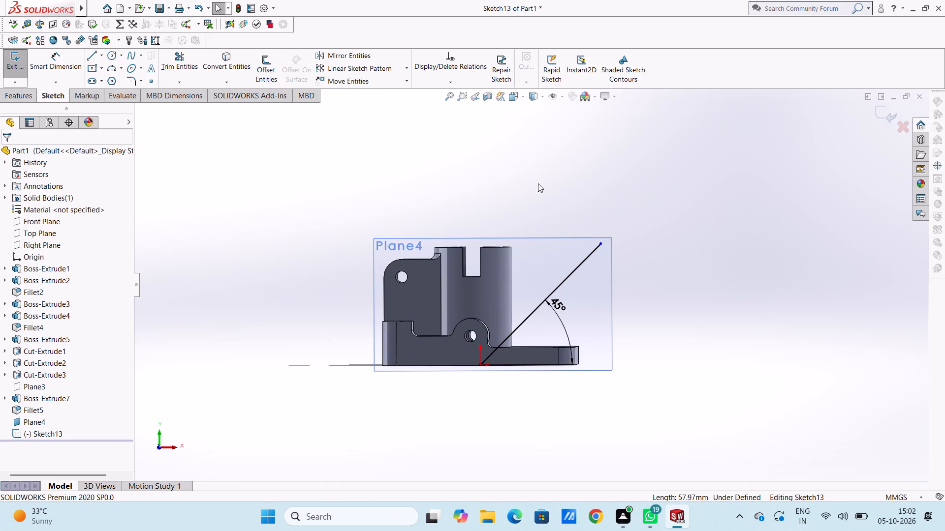
pyautogui.hotkey('ctrl', 'z')
pyautogui.hotkey('ctrl', 'z')
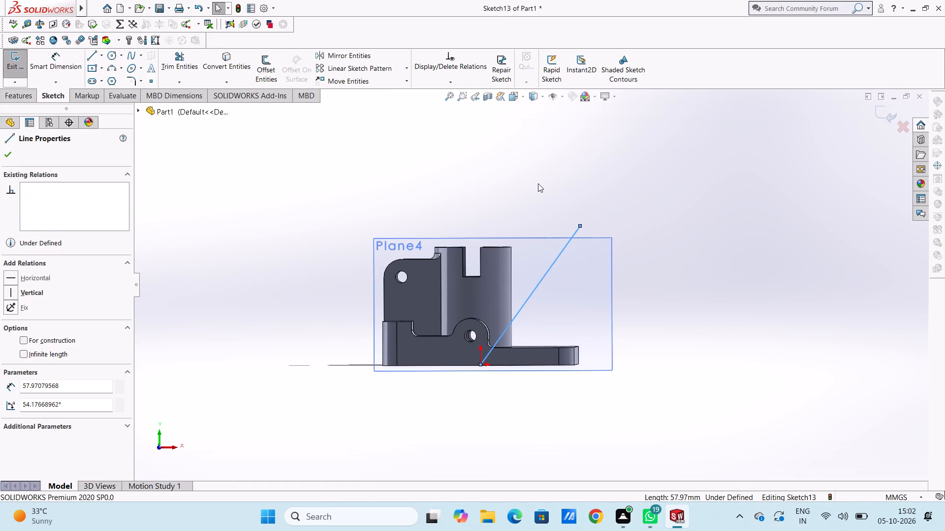
pyautogui.hotkey('ctrl', 'z')
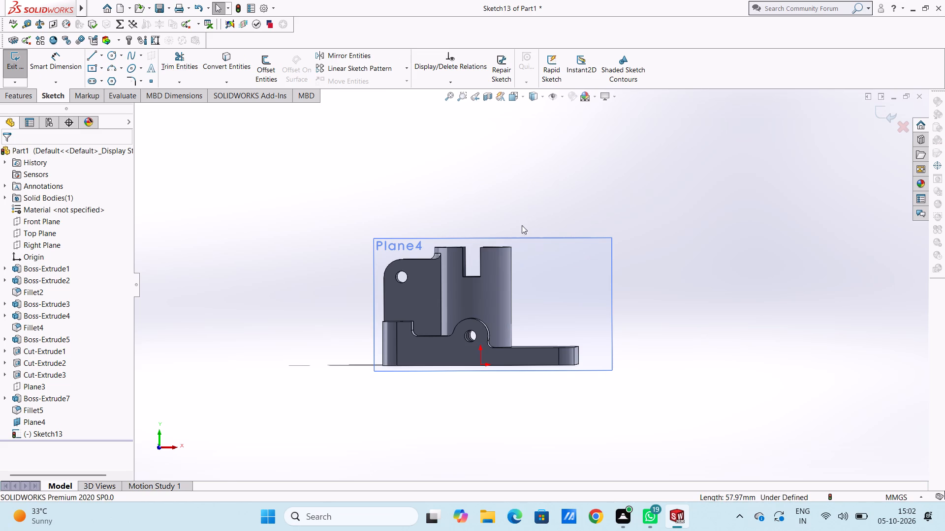
# Sketch a sloping line about 54 mm long from the base plate's upper outer corner, up across the slotted vertical tube.
pyautogui.scroll(-3, 518, 232)
pyautogui.scroll(3, 506, 319)
pyautogui.scroll(-3, 511, 365)
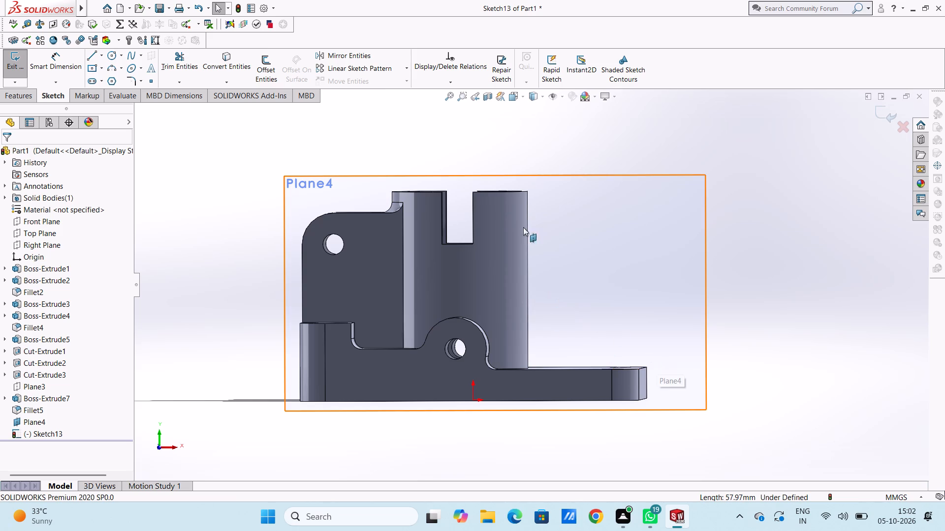
pyautogui.click(93, 59)
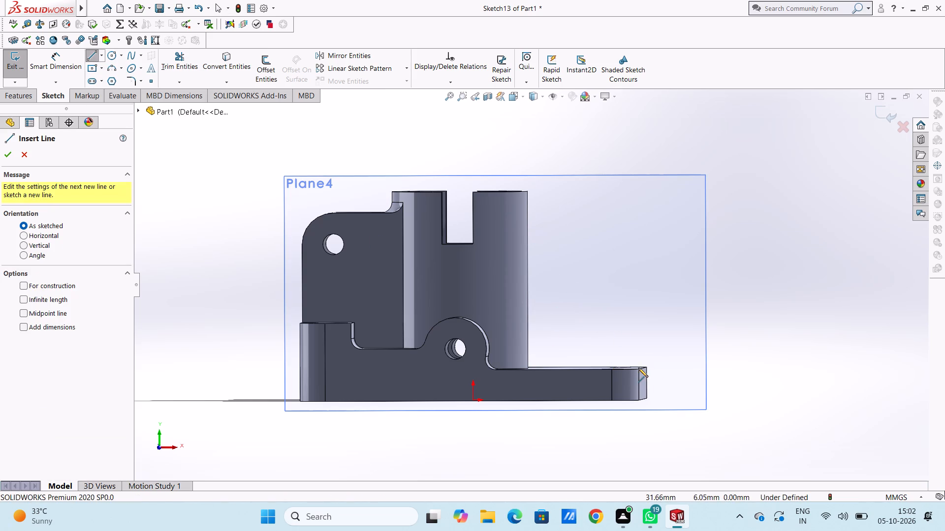
pyautogui.middleClick(631, 339)
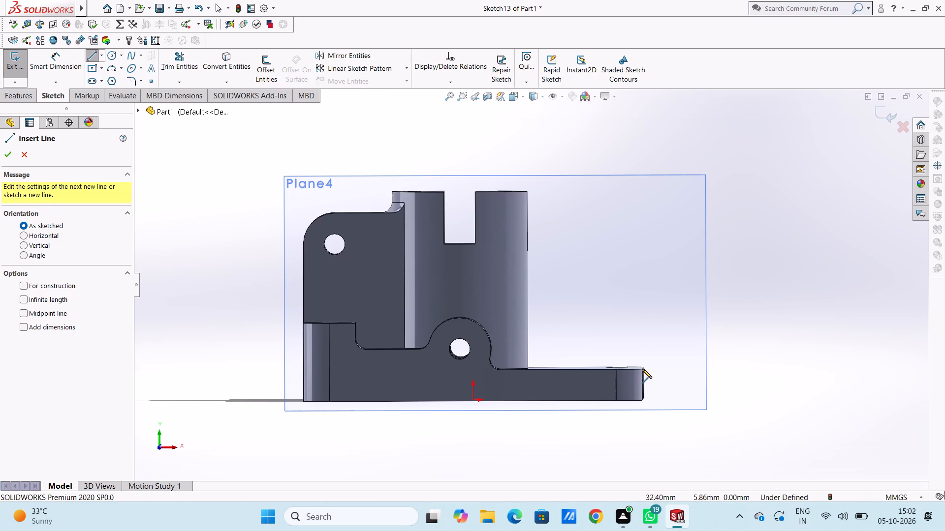
pyautogui.hotkey('ctrl', '1')
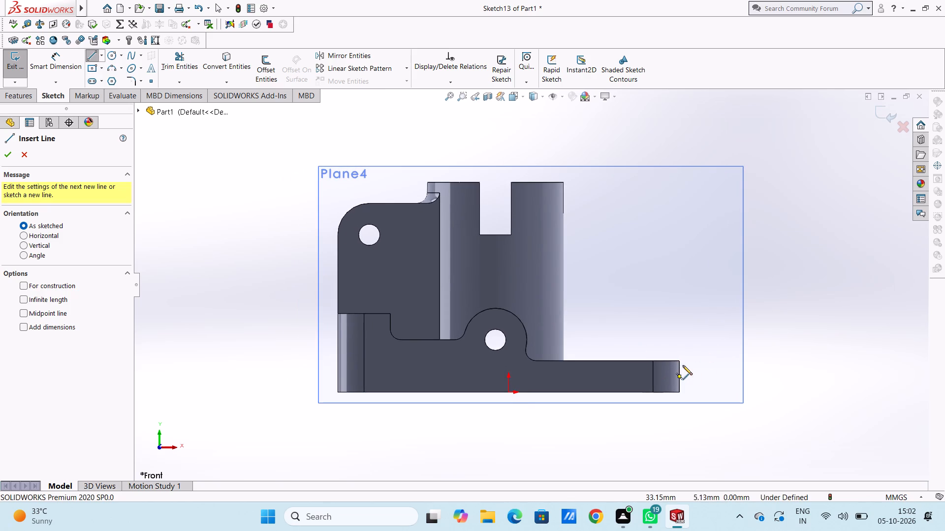
pyautogui.click(680, 361)
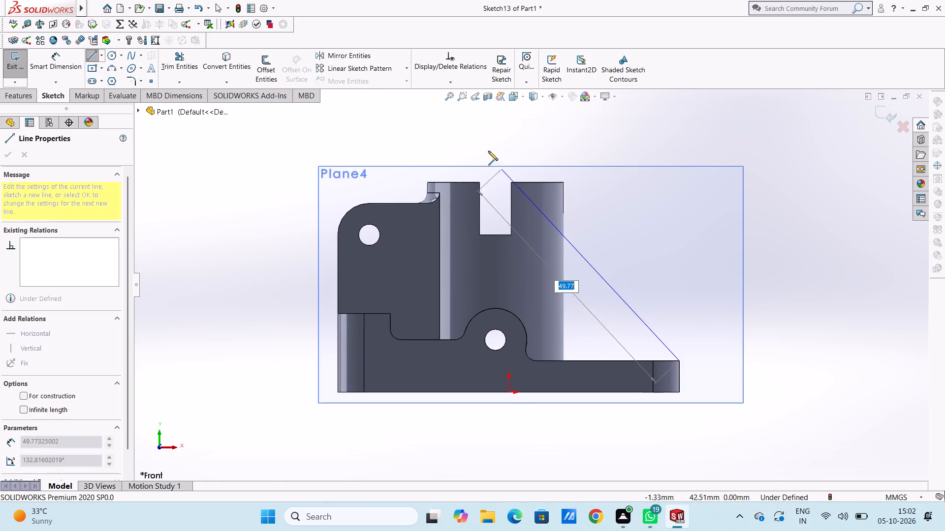
pyautogui.click(486, 150)
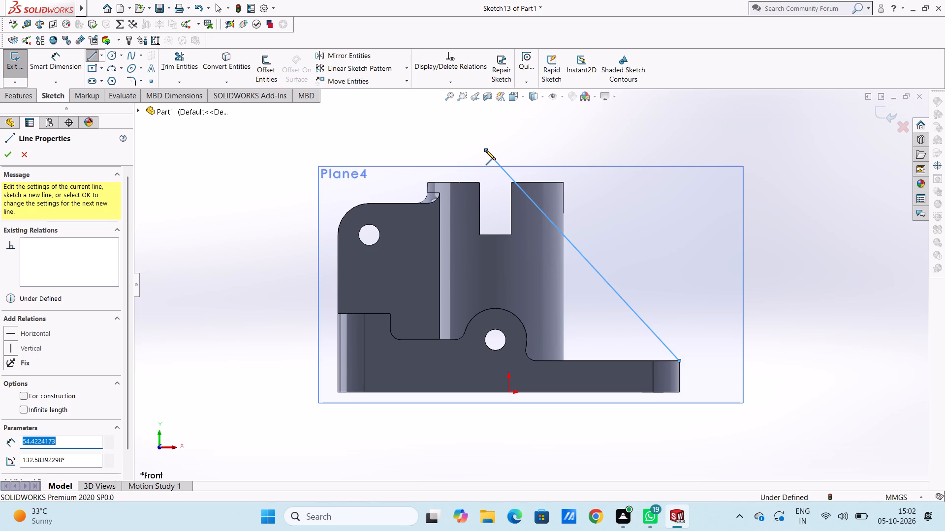
pyautogui.press('Escape')
pyautogui.press('Escape')
pyautogui.press('Escape')
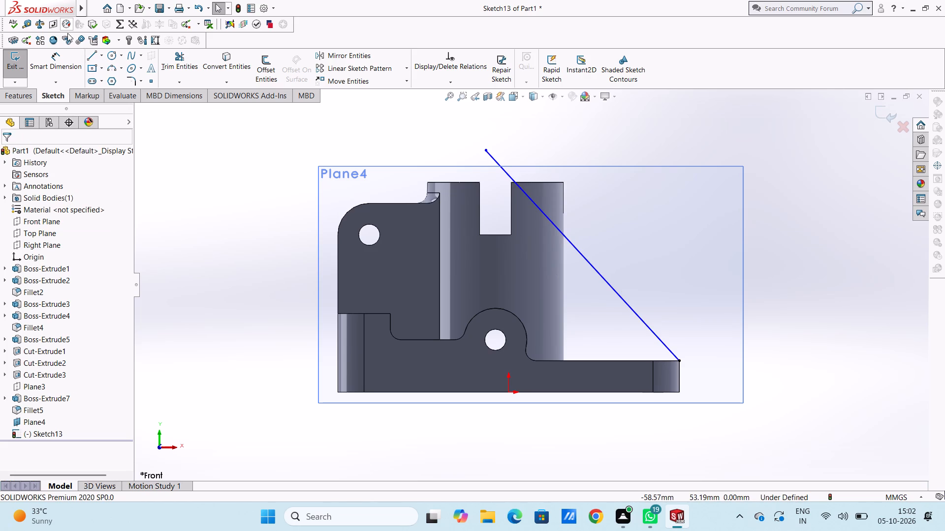
# Dimension the angle between the sloping line and the base plate's top edge as 45°, and exit the sketch.
pyautogui.click(75, 68)
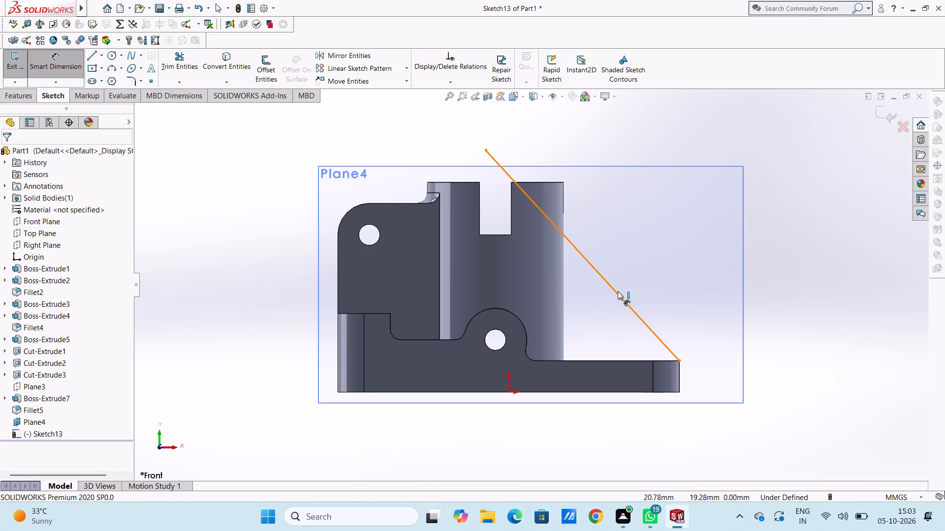
pyautogui.click(618, 291)
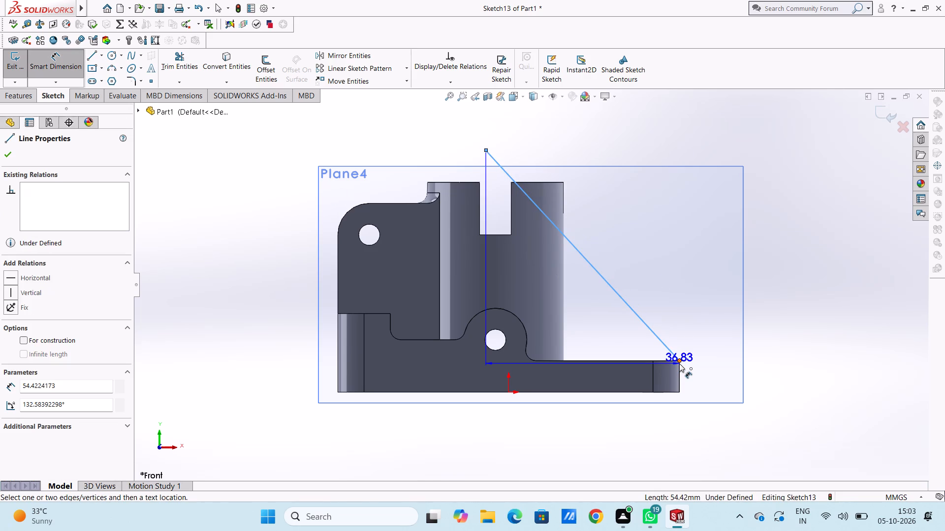
pyautogui.click(679, 362)
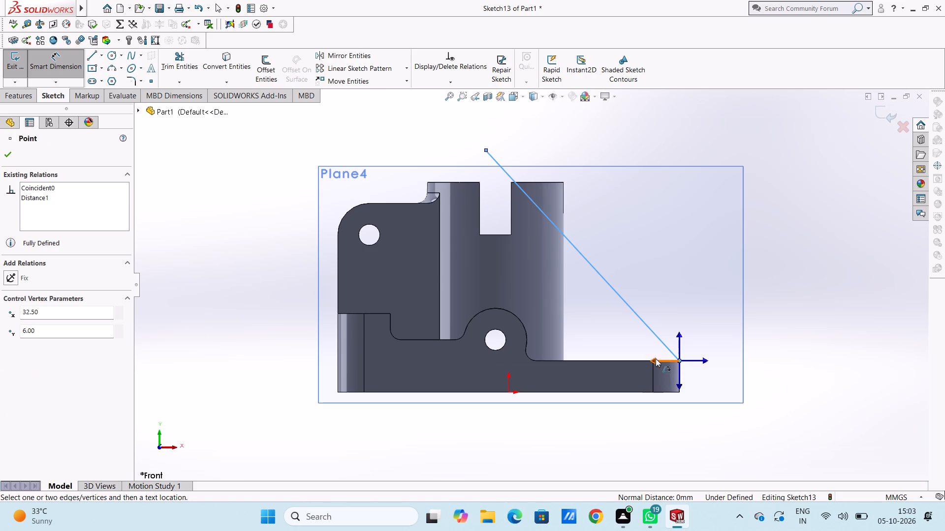
pyautogui.click(654, 357)
pyautogui.click(529, 271)
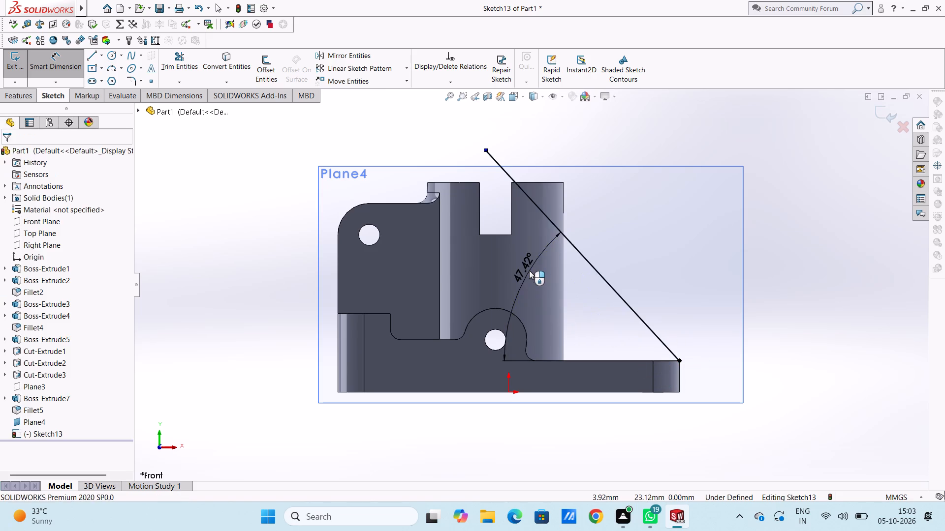
pyautogui.write('45')
pyautogui.press('Return')
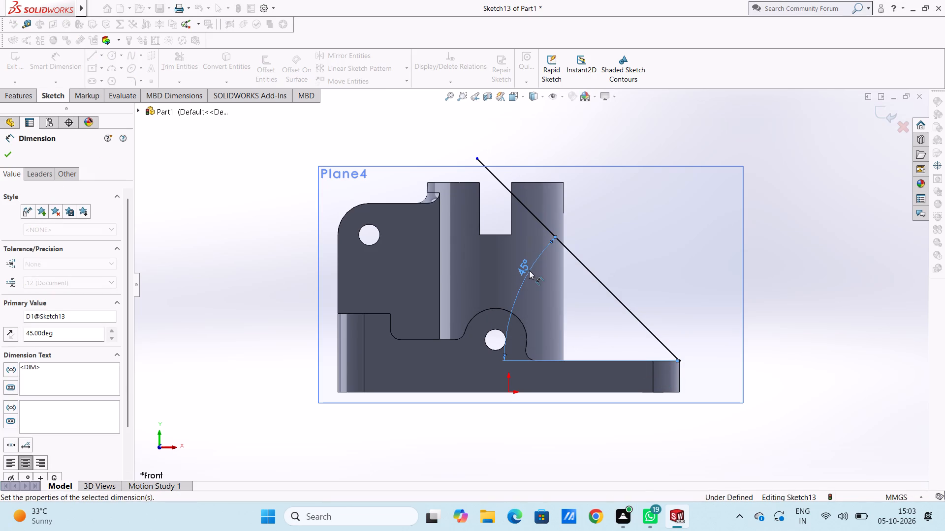
pyautogui.click(592, 132)
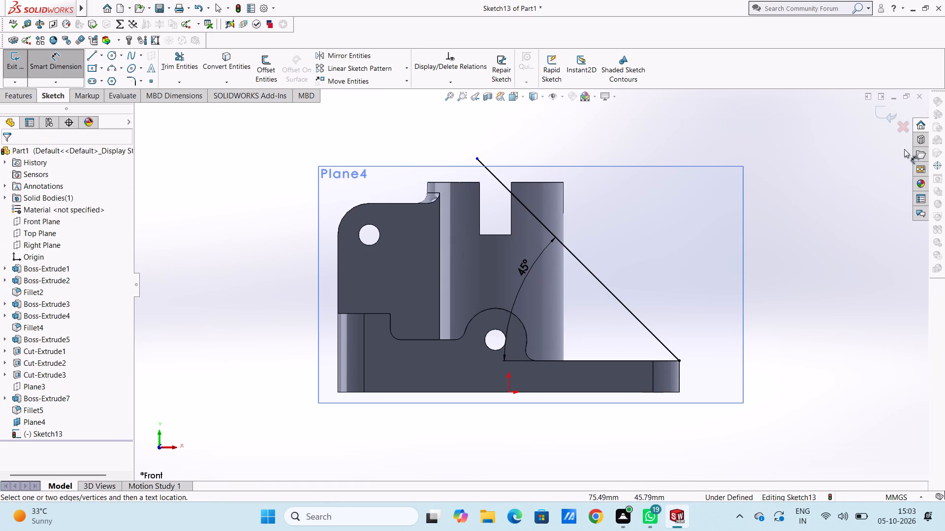
pyautogui.click(882, 112)
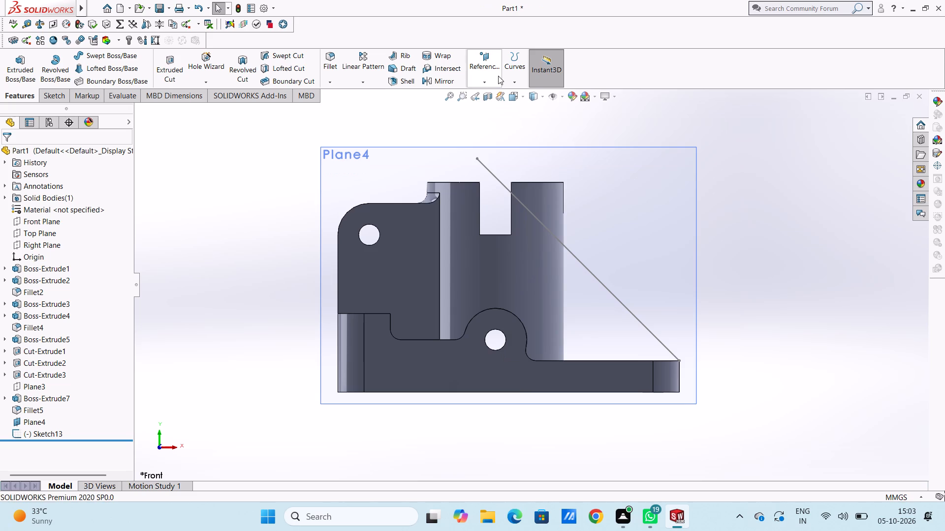
# Set up a reference plane perpendicular to the 45° sloping line, passing through the line's upper endpoint.
pyautogui.click(489, 65)
pyautogui.click(495, 93)
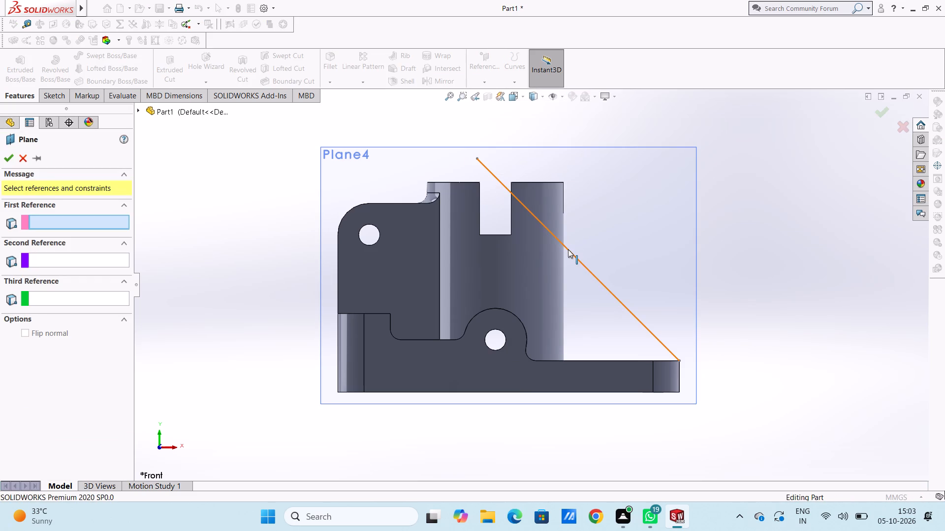
pyautogui.click(568, 249)
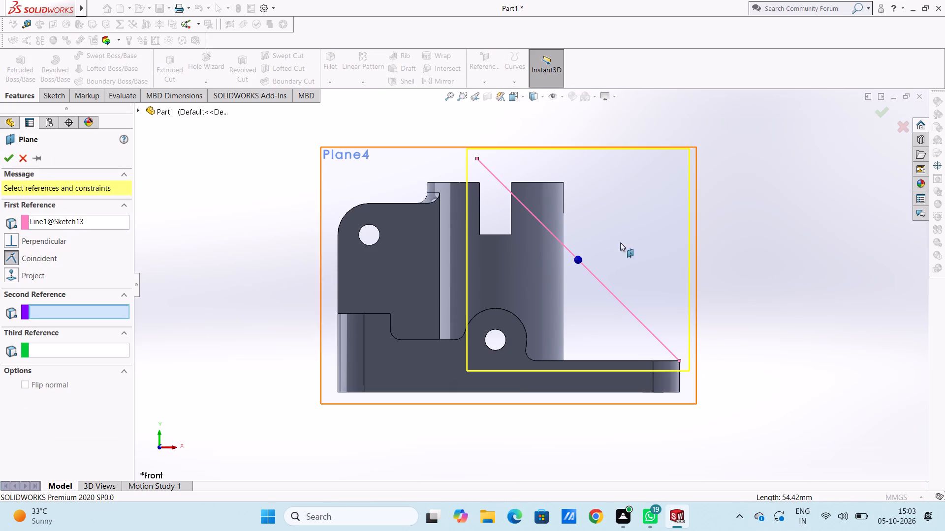
pyautogui.moveTo(731, 229); pyautogui.dragTo(700, 301, button='middle')
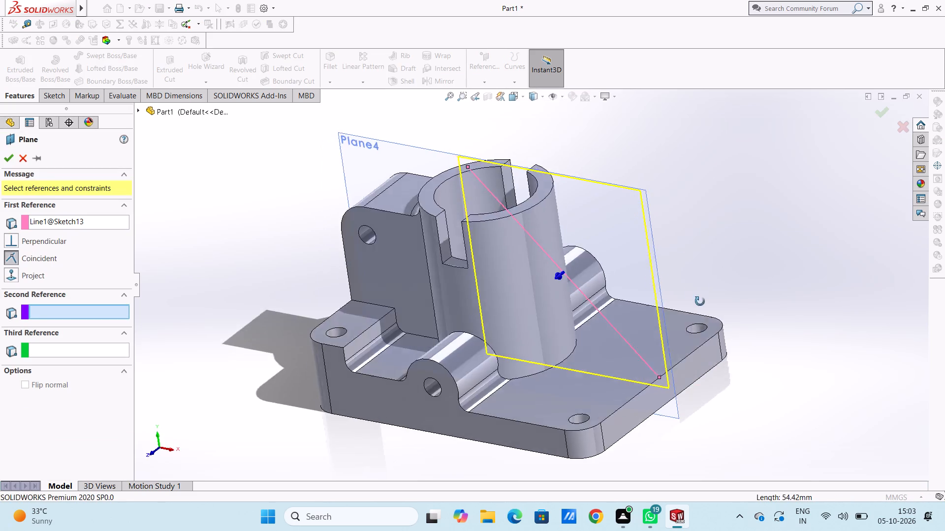
pyautogui.moveTo(700, 301); pyautogui.dragTo(703, 311, button='middle')
pyautogui.scroll(-4, 648, 250)
pyautogui.scroll(2, 646, 255)
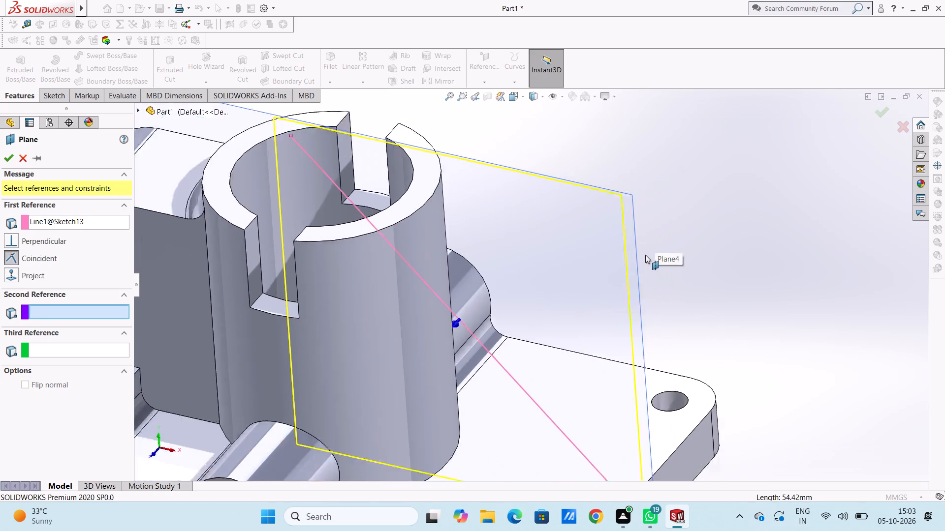
pyautogui.scroll(2, 645, 255)
pyautogui.scroll(-1, 558, 265)
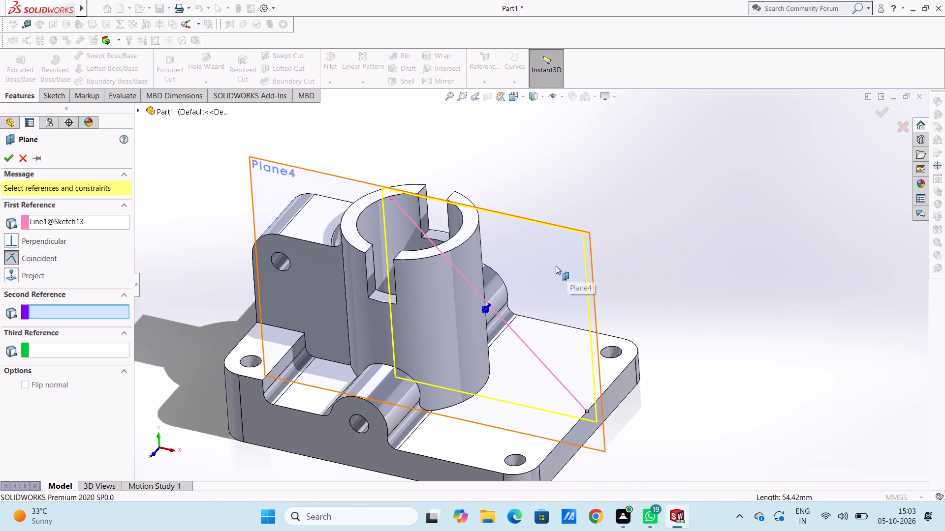
pyautogui.scroll(-2, 556, 265)
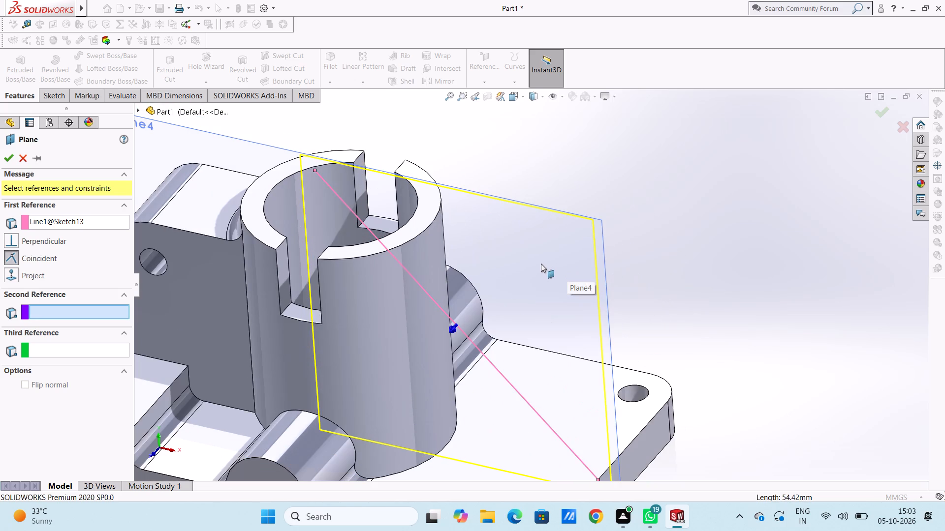
pyautogui.scroll(4, 541, 264)
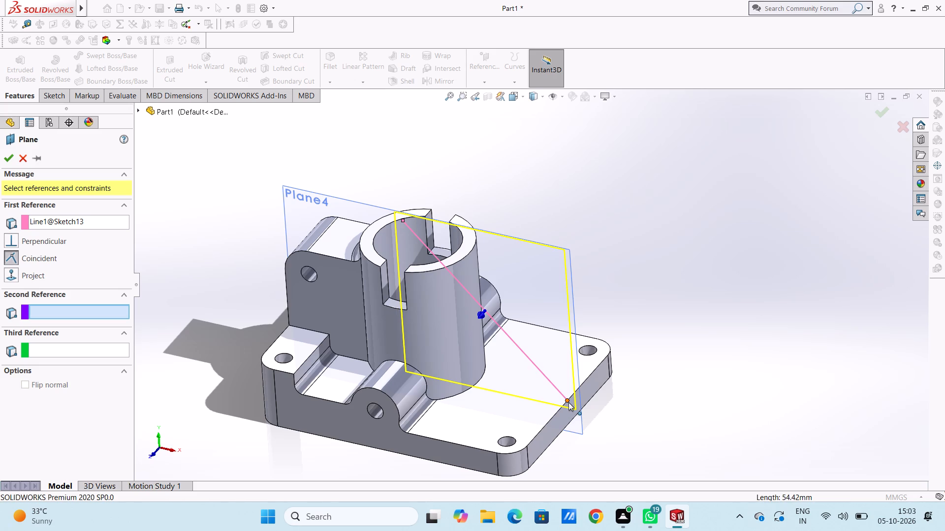
pyautogui.click(403, 220)
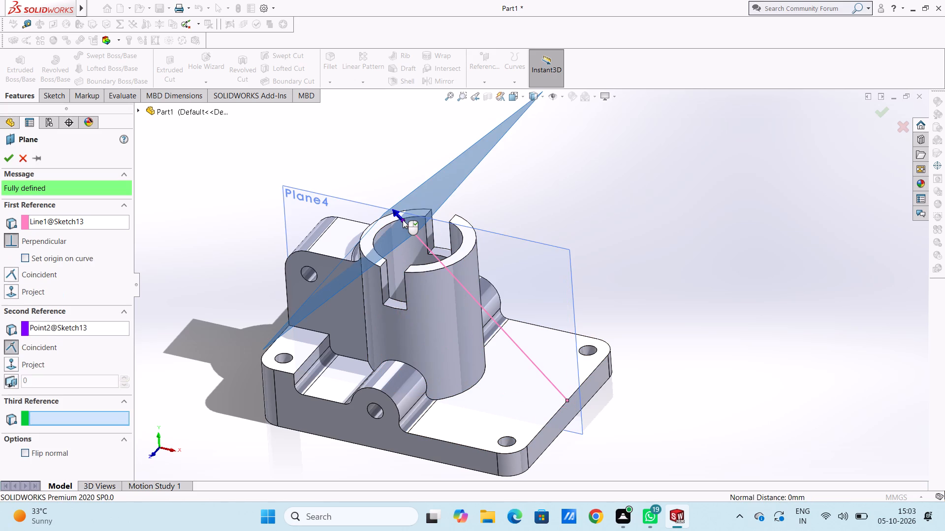
pyautogui.scroll(4, 608, 194)
pyautogui.moveTo(595, 209); pyautogui.dragTo(656, 245, button='middle')
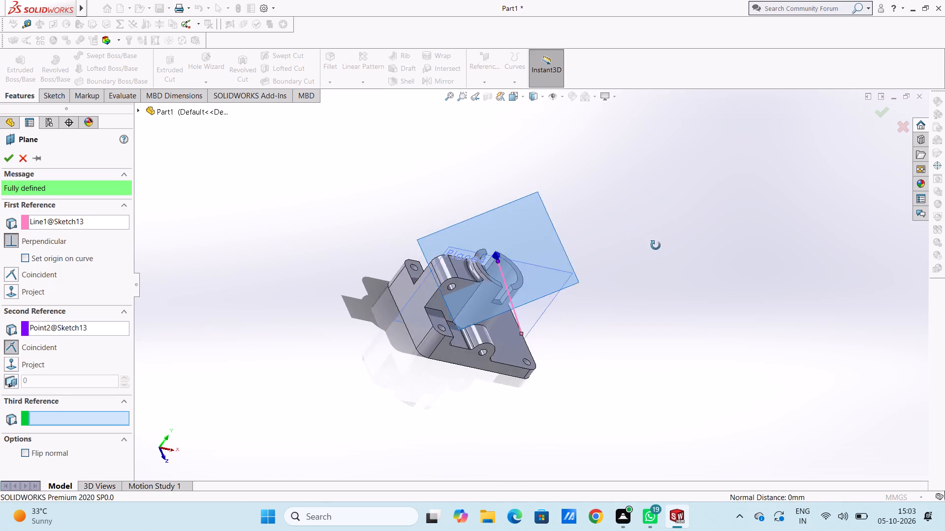
pyautogui.moveTo(656, 245); pyautogui.dragTo(672, 263, button='middle')
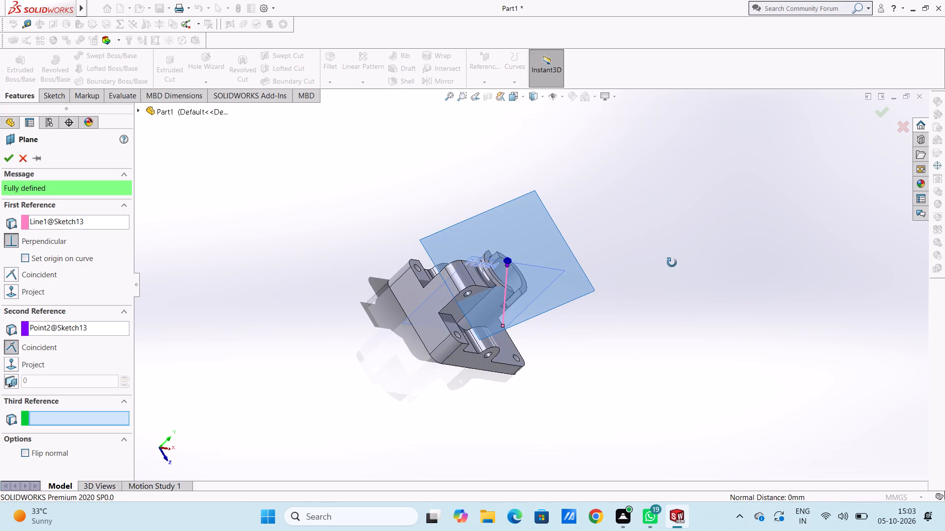
pyautogui.moveTo(672, 263); pyautogui.dragTo(588, 190, button='middle')
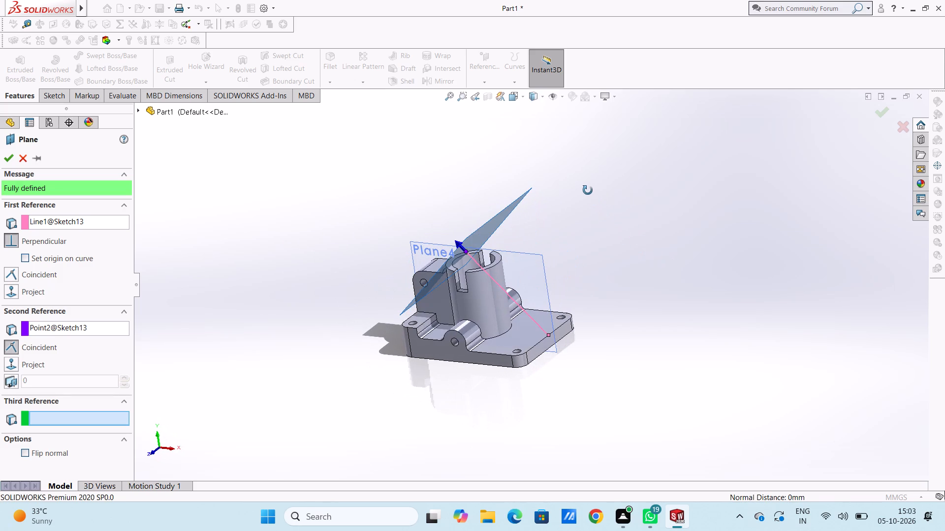
pyautogui.moveTo(588, 190); pyautogui.dragTo(598, 189, button='middle')
pyautogui.scroll(-4, 573, 382)
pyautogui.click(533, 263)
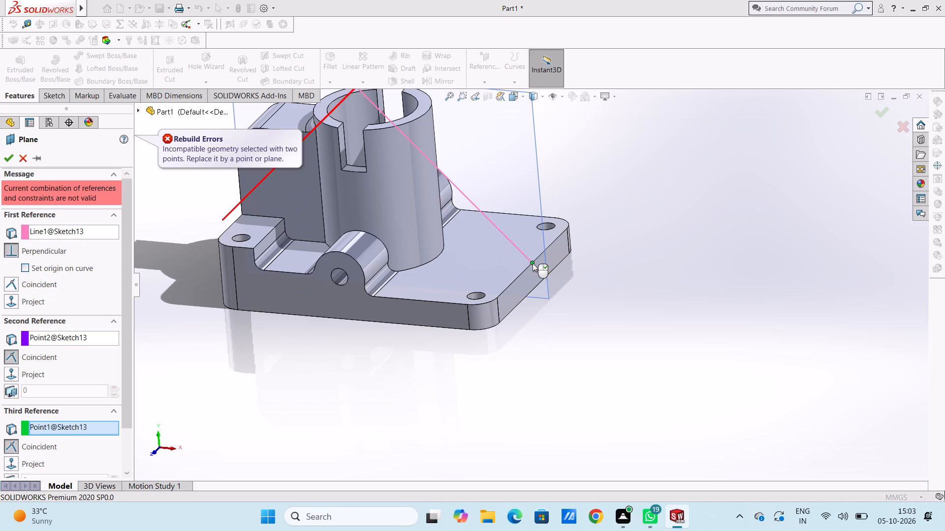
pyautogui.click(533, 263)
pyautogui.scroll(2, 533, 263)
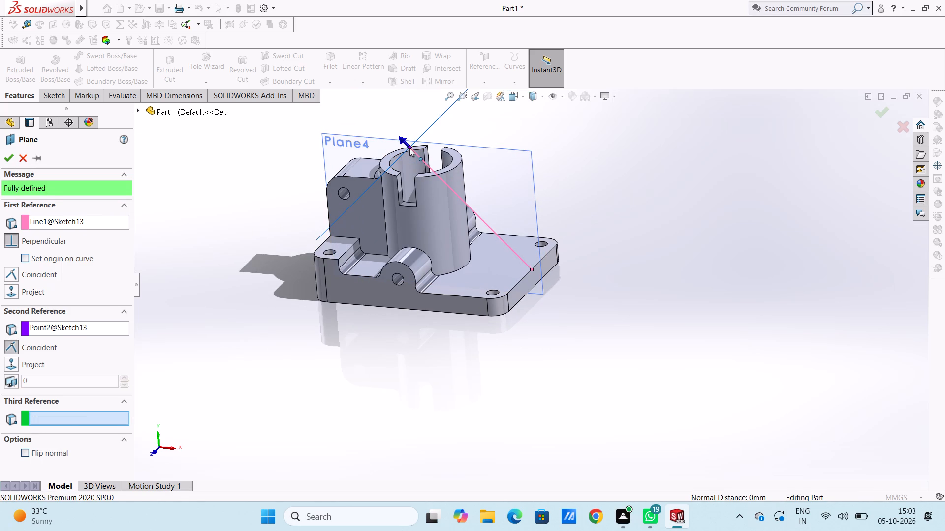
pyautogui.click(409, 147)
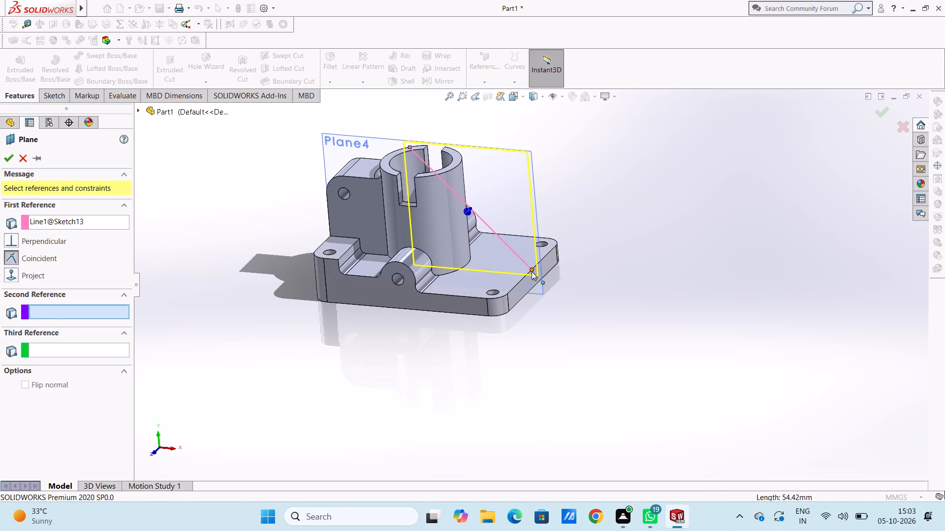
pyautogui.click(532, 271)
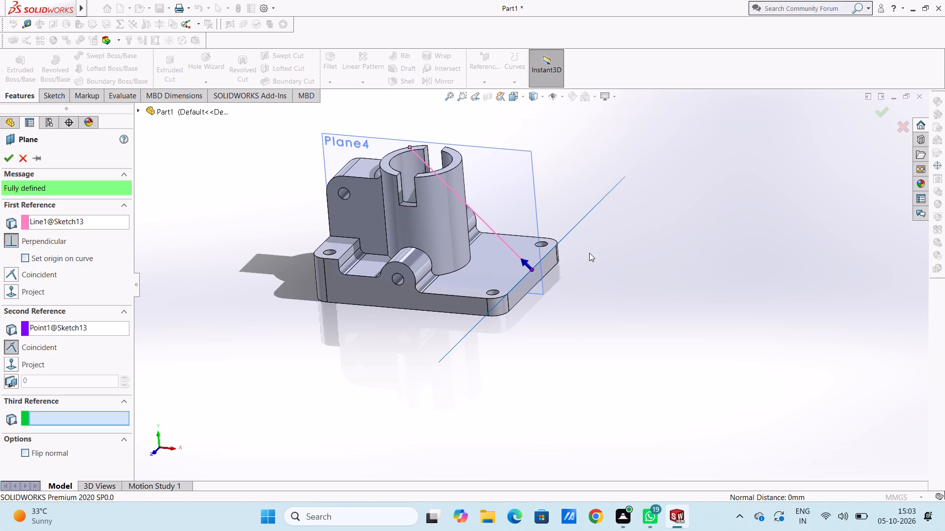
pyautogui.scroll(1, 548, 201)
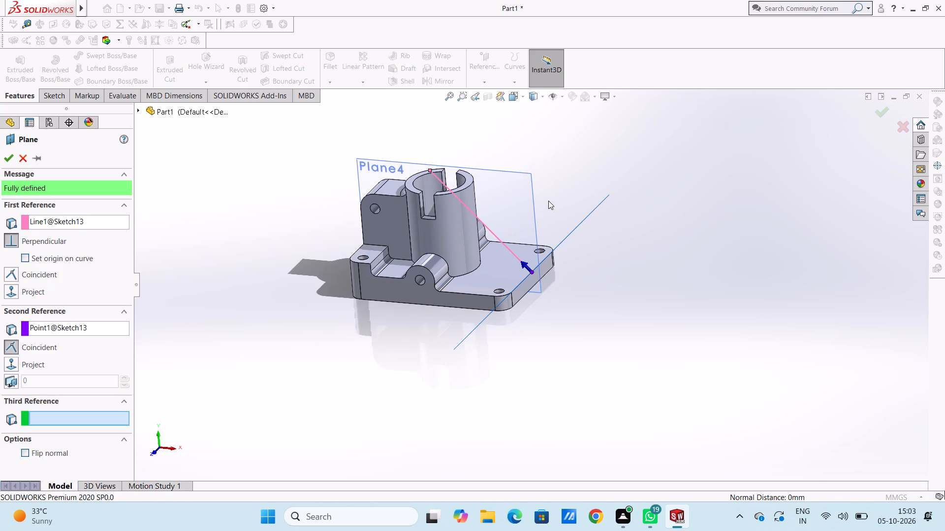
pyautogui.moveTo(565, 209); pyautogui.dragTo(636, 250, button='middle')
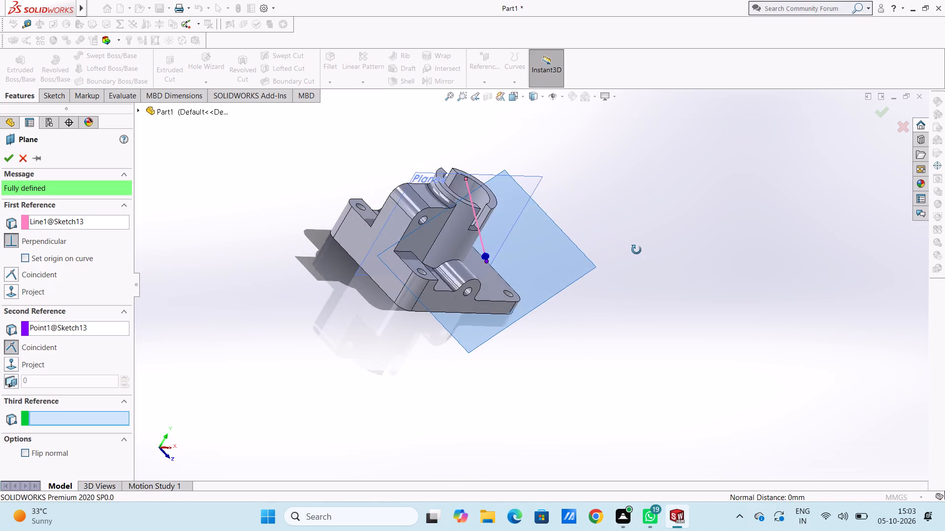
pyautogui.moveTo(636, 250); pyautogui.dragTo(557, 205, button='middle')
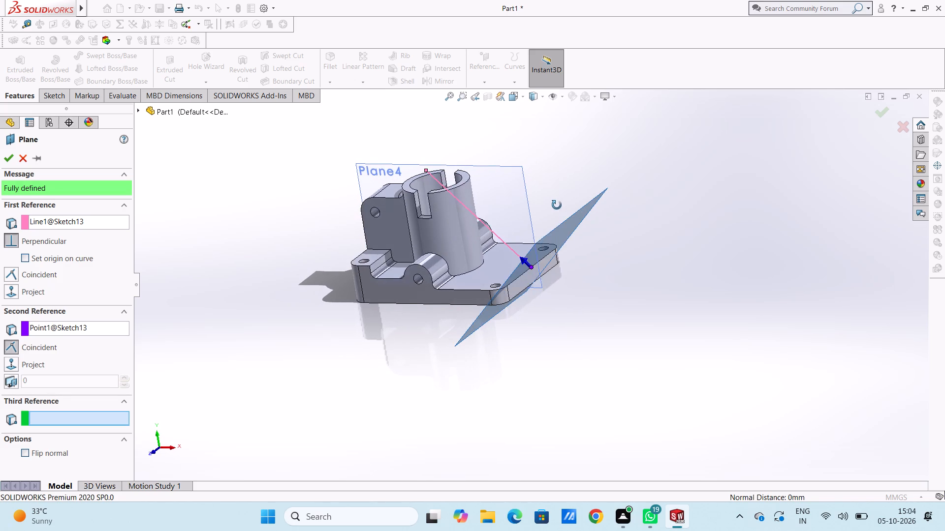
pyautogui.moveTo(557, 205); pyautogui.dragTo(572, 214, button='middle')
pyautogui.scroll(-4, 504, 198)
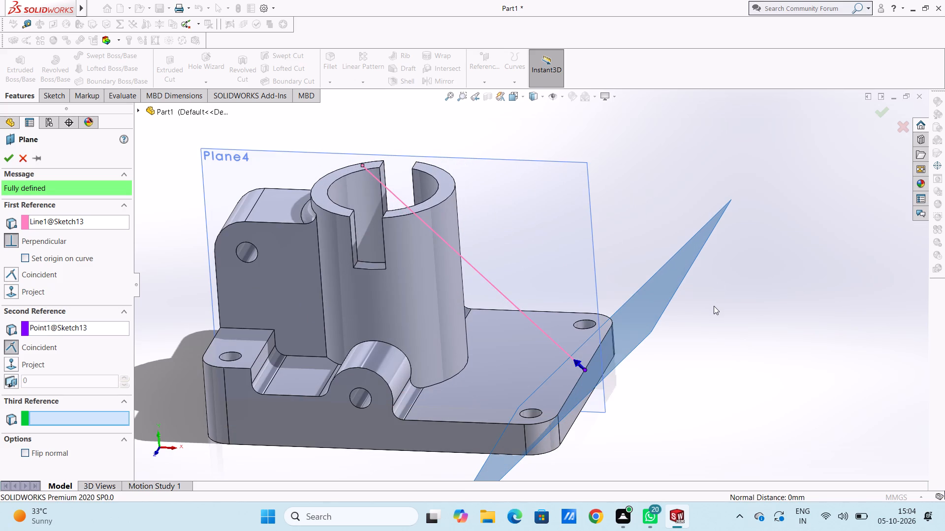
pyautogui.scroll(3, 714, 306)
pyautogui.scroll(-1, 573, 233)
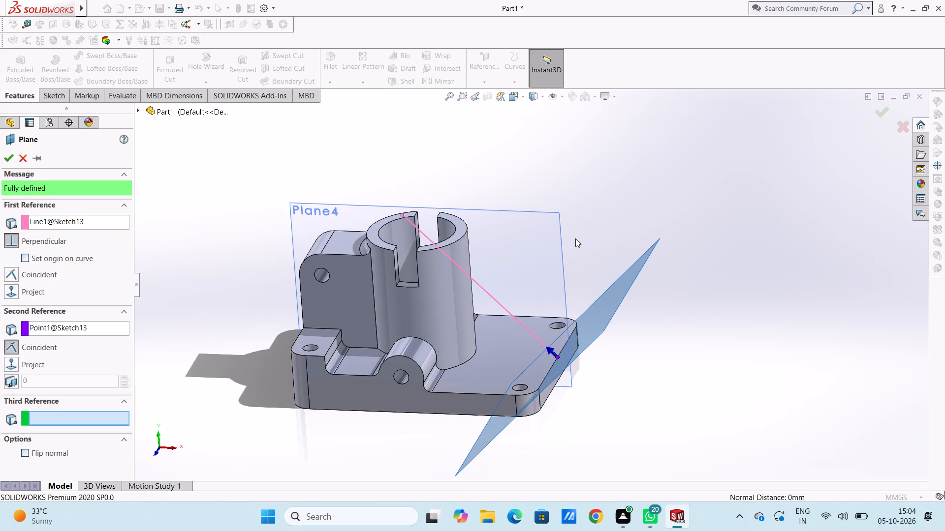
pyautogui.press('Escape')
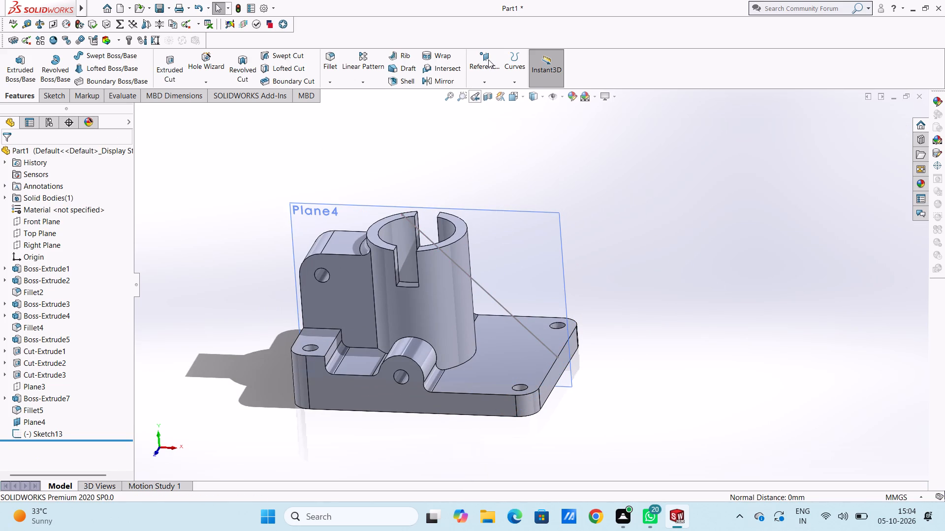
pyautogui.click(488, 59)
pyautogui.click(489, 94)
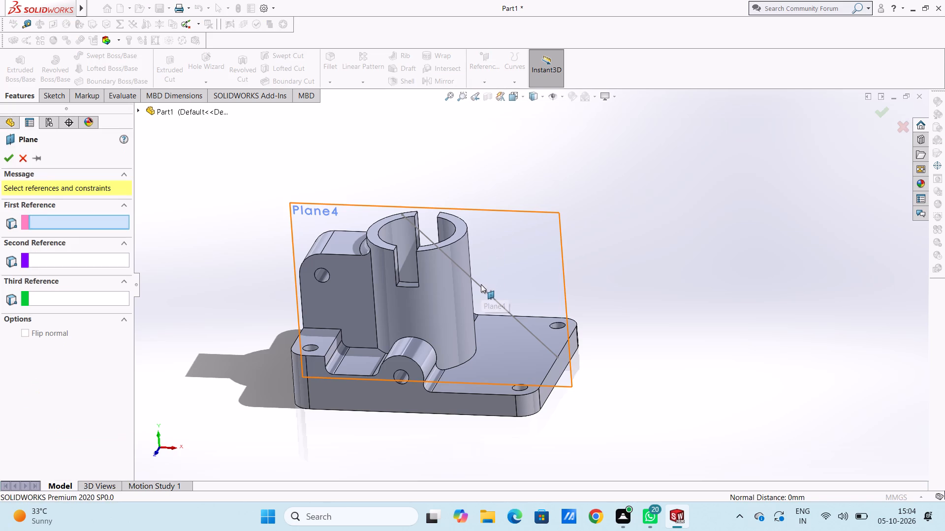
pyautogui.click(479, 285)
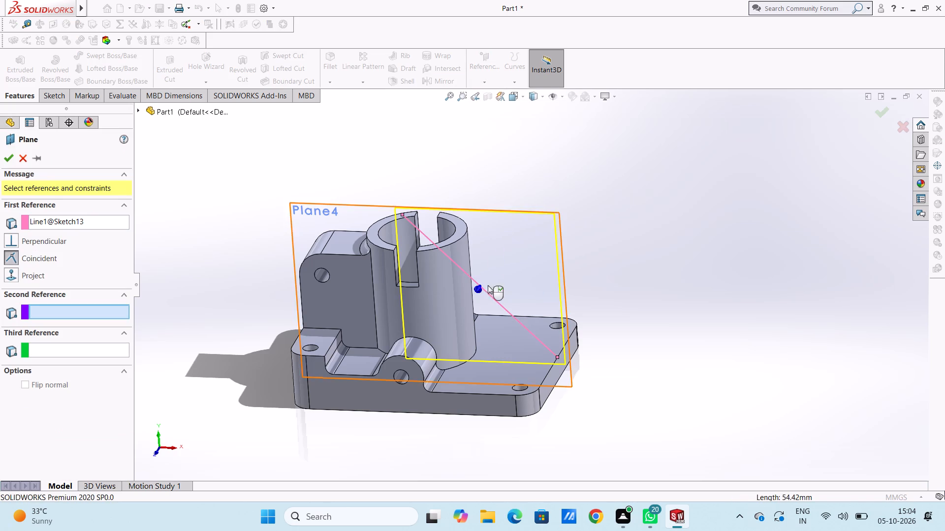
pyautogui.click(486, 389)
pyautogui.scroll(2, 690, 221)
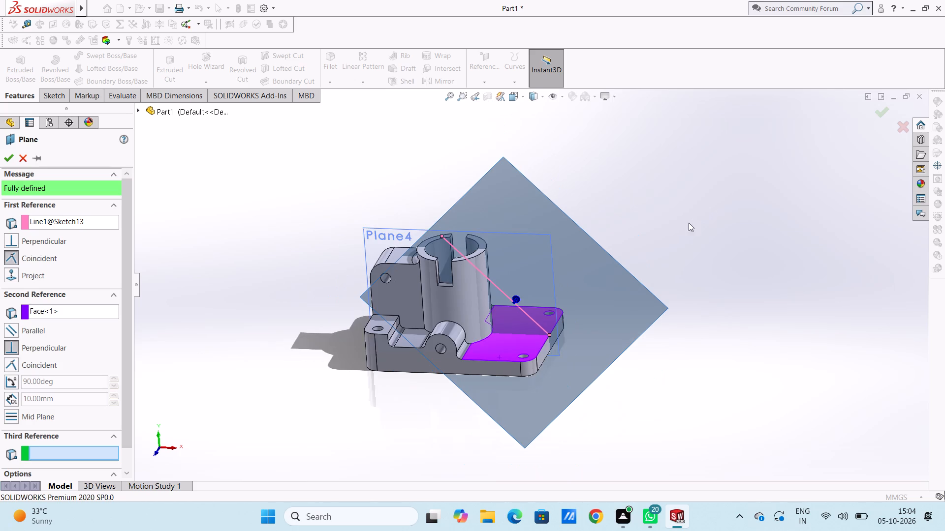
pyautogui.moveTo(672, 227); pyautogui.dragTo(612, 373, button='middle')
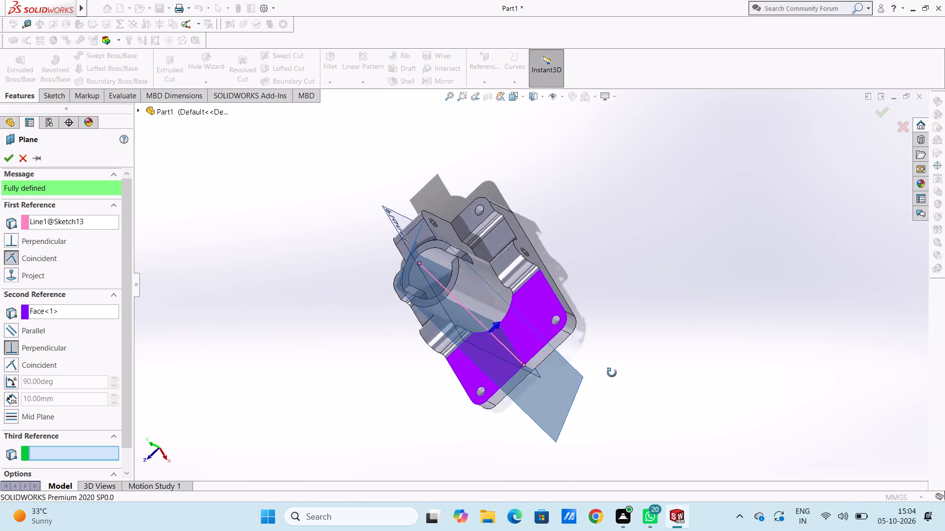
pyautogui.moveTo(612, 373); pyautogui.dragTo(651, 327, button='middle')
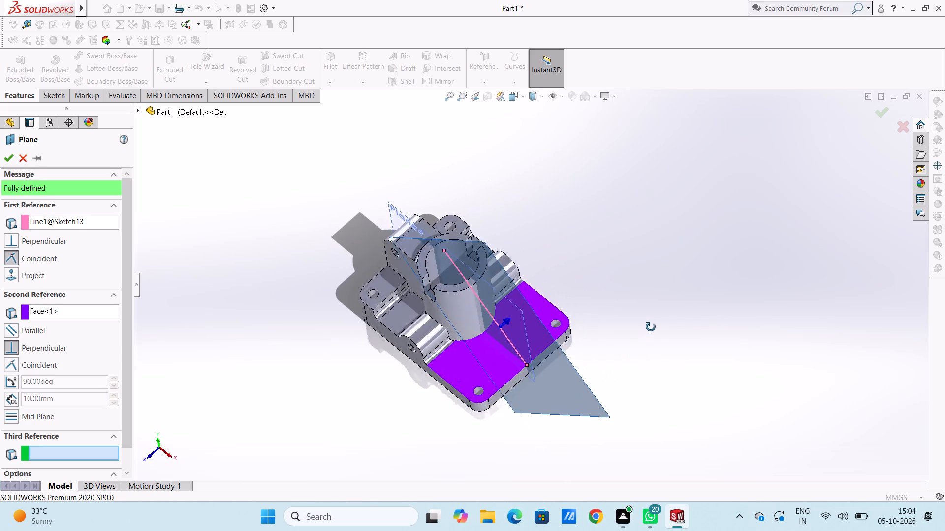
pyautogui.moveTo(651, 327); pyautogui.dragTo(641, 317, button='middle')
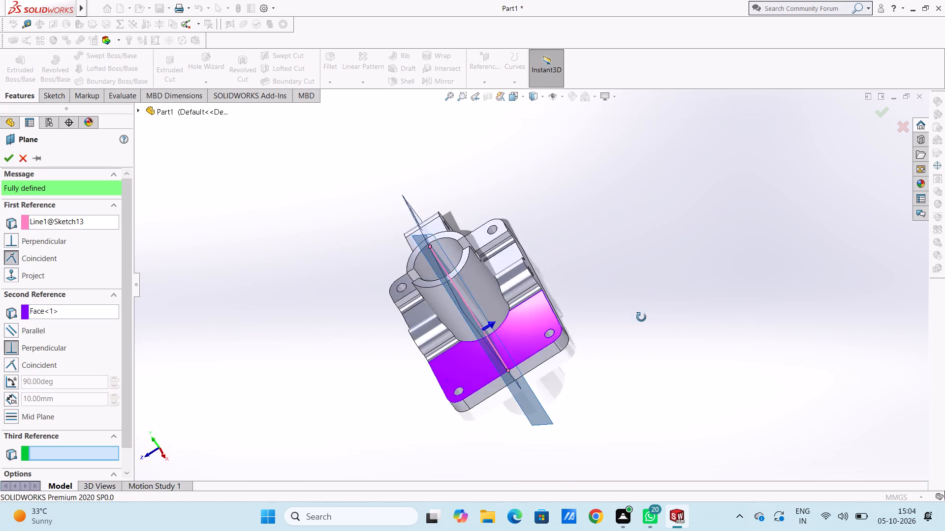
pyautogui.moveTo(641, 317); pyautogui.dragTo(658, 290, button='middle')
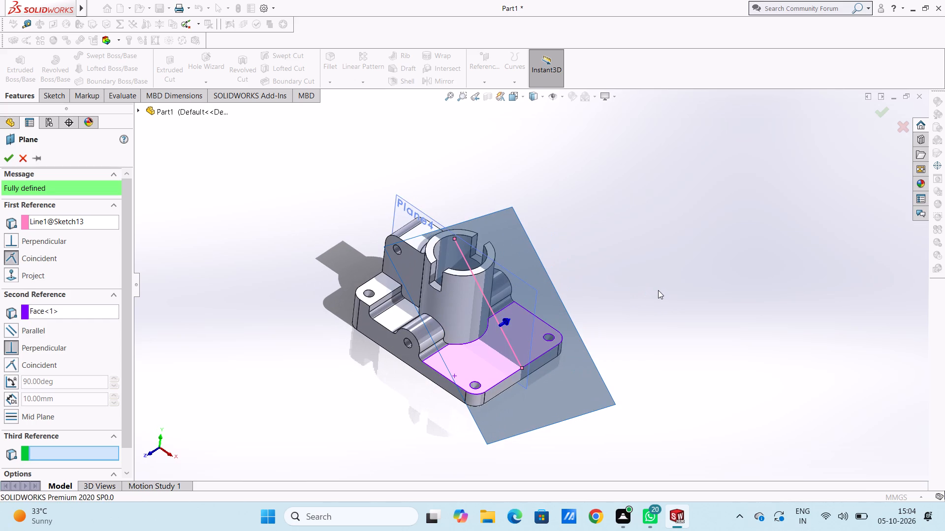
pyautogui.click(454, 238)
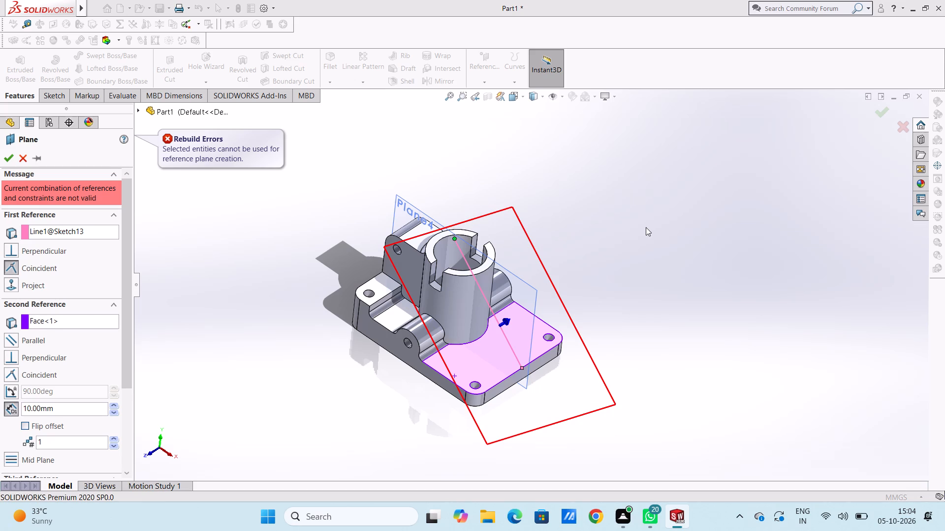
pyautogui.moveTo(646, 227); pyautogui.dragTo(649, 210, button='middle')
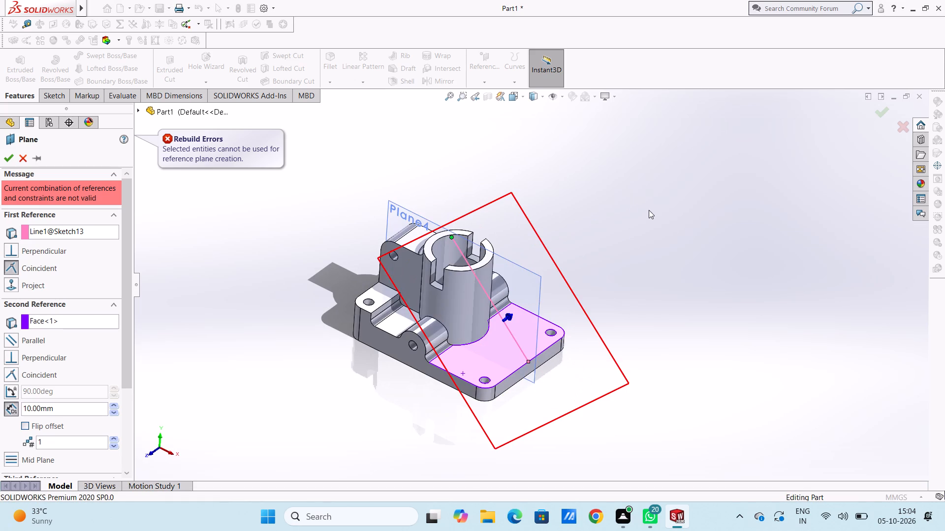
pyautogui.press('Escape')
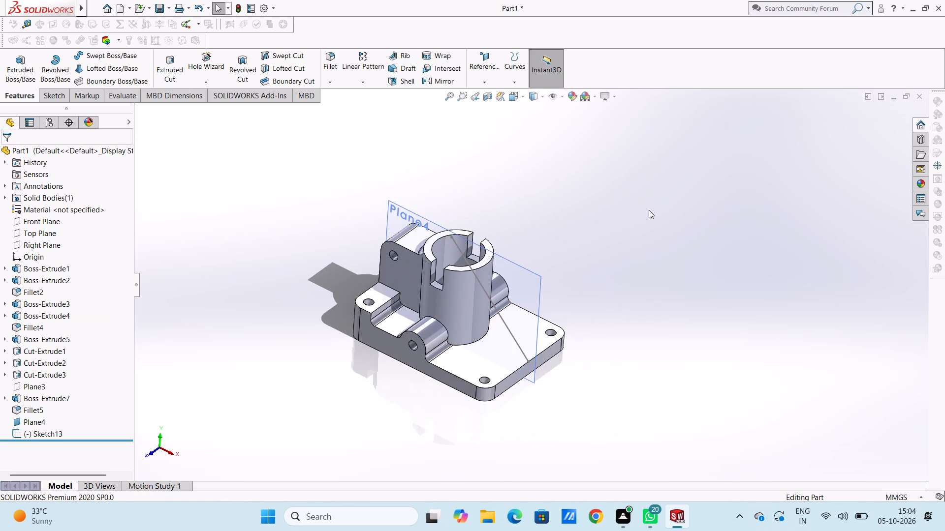
# Create a reference plane coincident with the 45° sloping line and the front corner vertex of the base plate's upper outer edge.
pyautogui.hotkey('ctrl', '1')
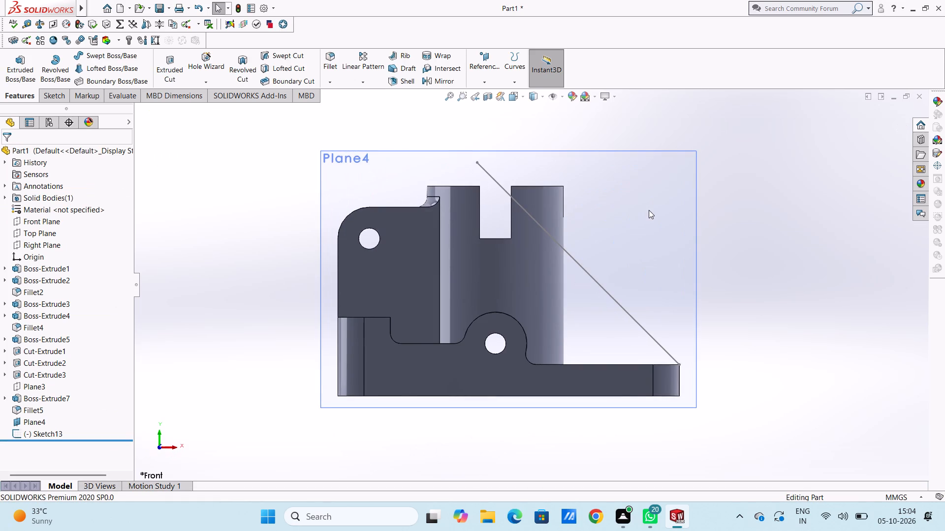
pyautogui.click(488, 63)
pyautogui.click(490, 92)
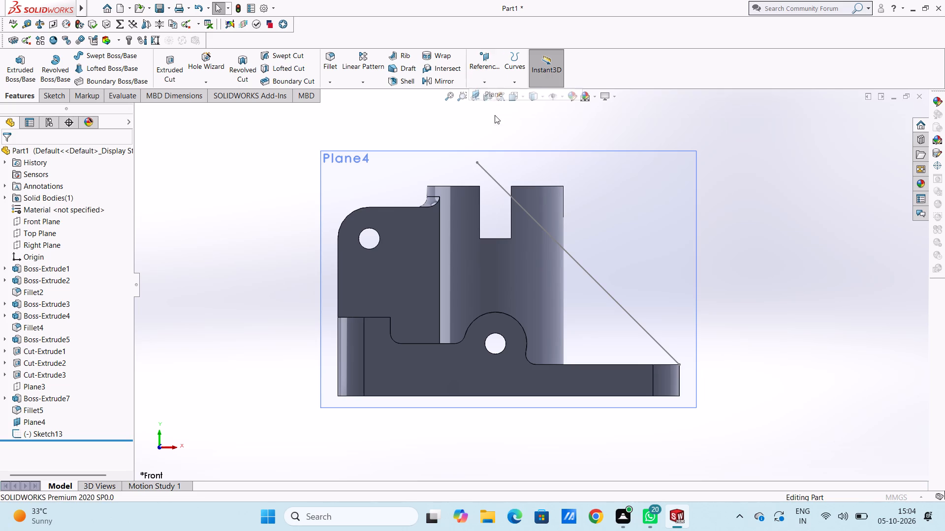
pyautogui.click(490, 175)
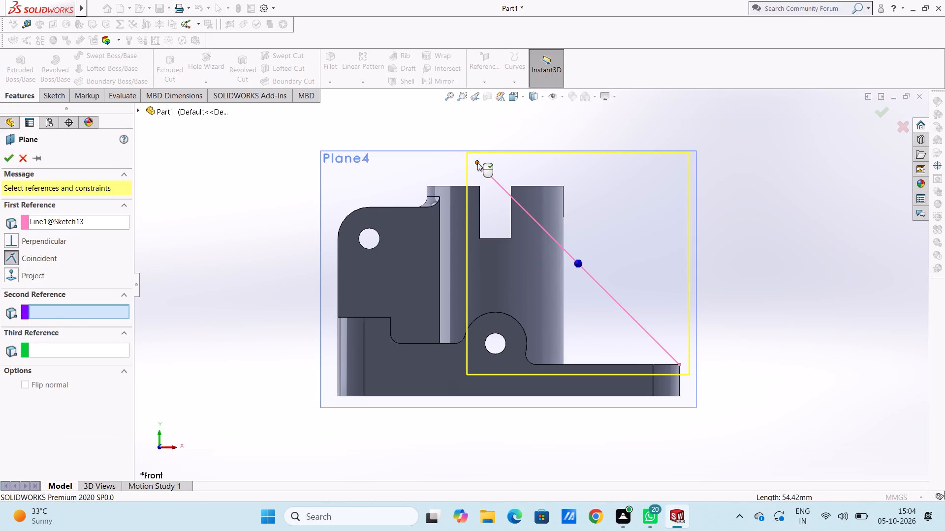
pyautogui.click(477, 162)
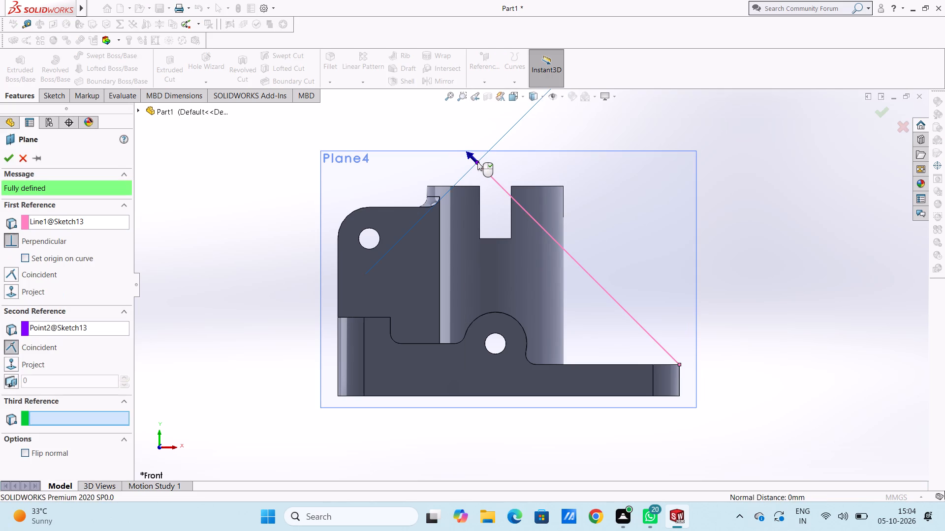
pyautogui.click(680, 364)
pyautogui.click(478, 163)
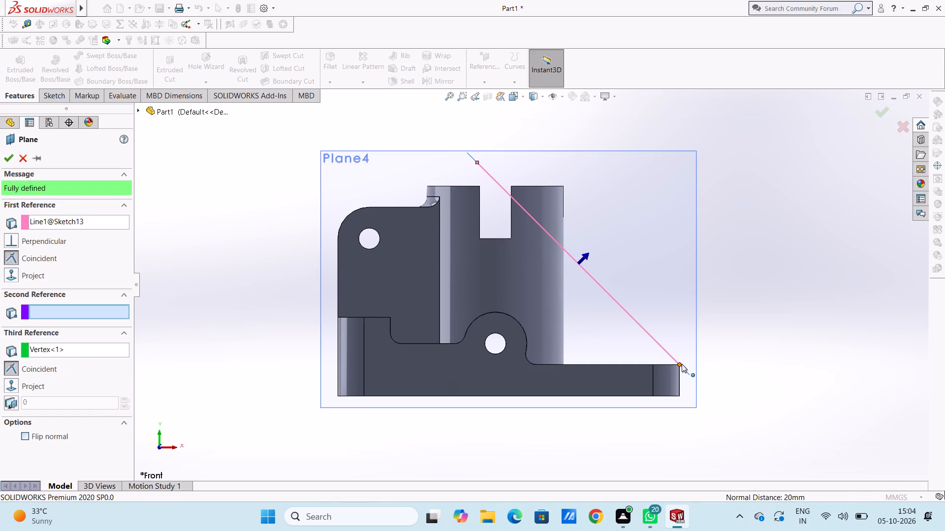
pyautogui.moveTo(735, 271); pyautogui.dragTo(683, 368, button='middle')
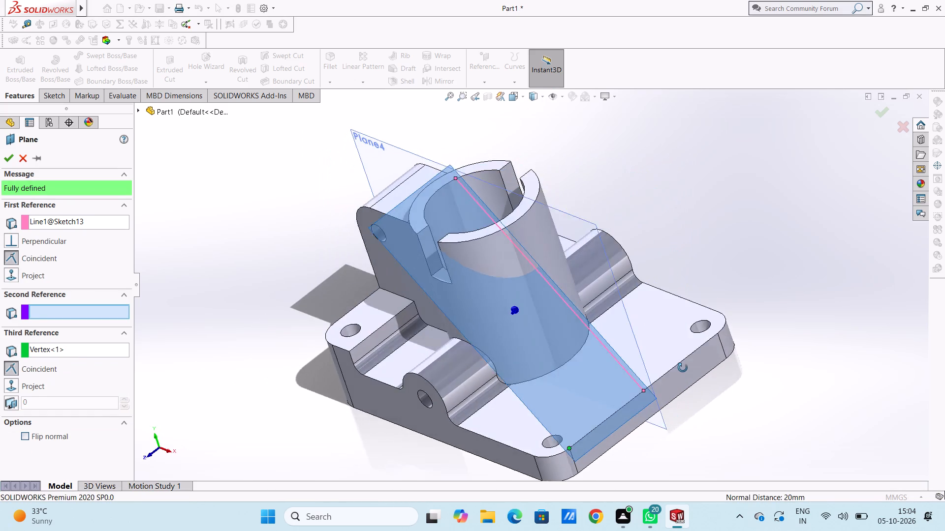
pyautogui.moveTo(683, 368); pyautogui.dragTo(708, 366, button='middle')
pyautogui.scroll(4, 745, 303)
pyautogui.middleClick(687, 250)
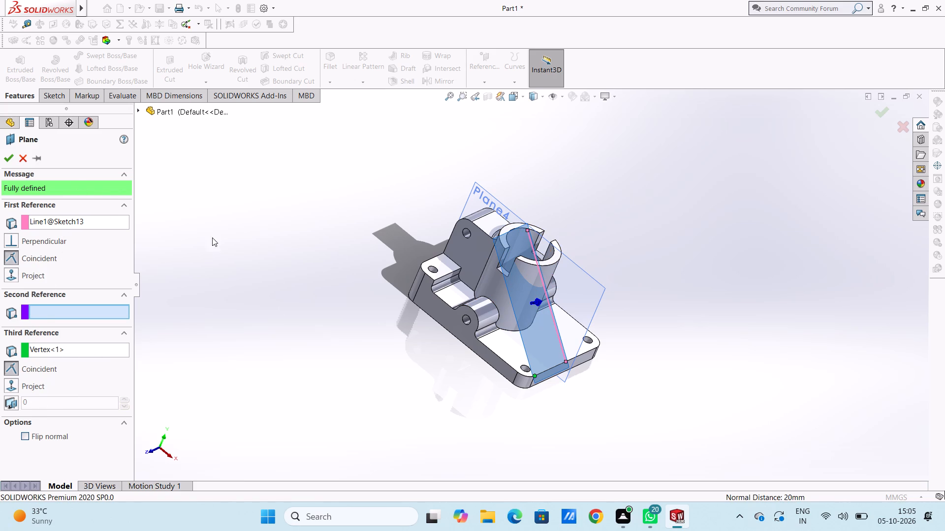
pyautogui.click(533, 333)
pyautogui.click(533, 333)
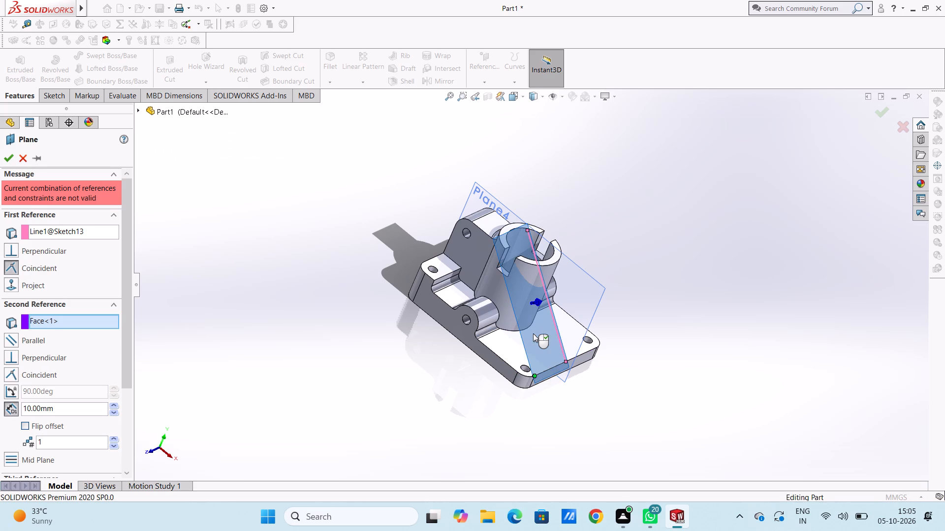
pyautogui.click(5, 160)
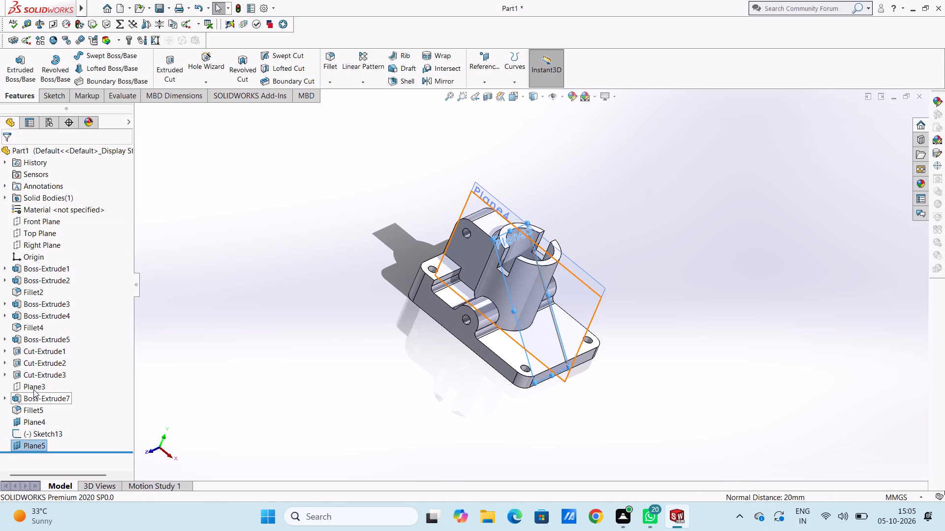
# Show the hidden reference plane Plane3.
pyautogui.click(33, 389)
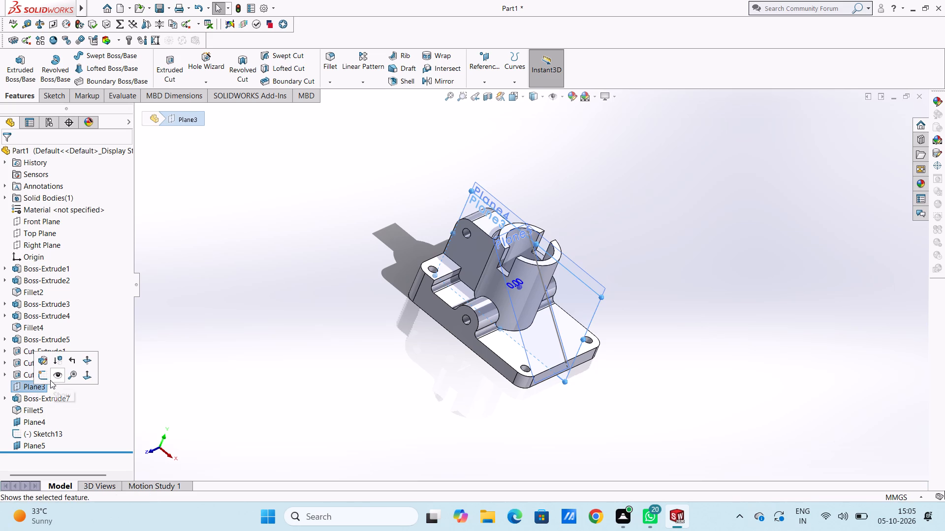
pyautogui.click(54, 376)
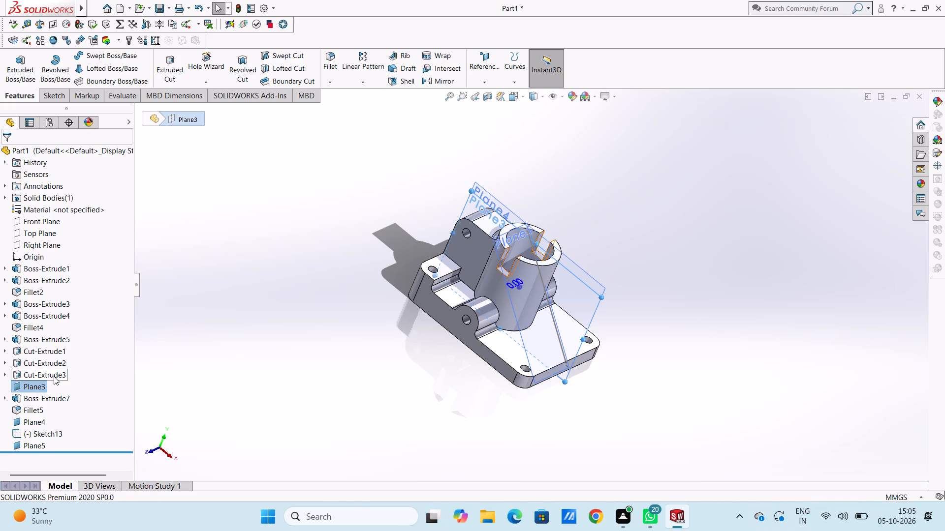
# Hide the solid body from Fillet5, leaving the reference planes and sloping line in view.
pyautogui.click(39, 409)
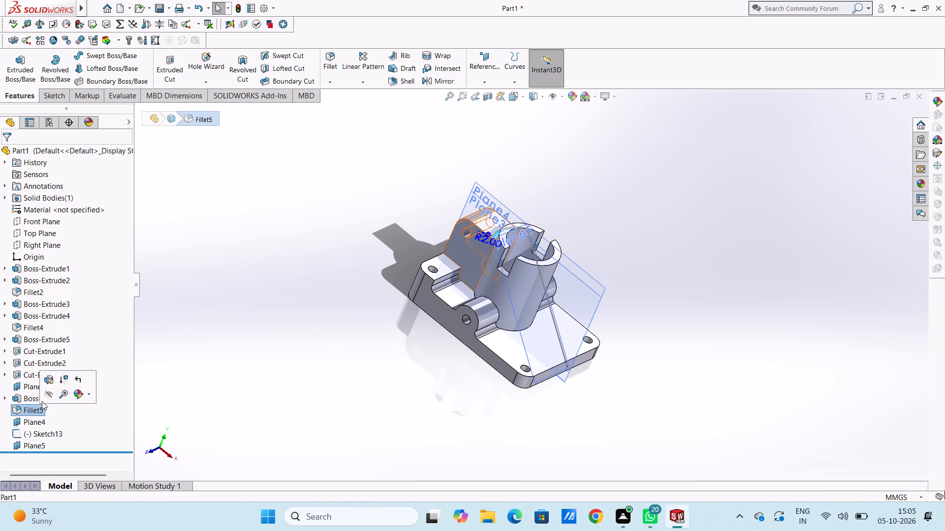
pyautogui.click(47, 393)
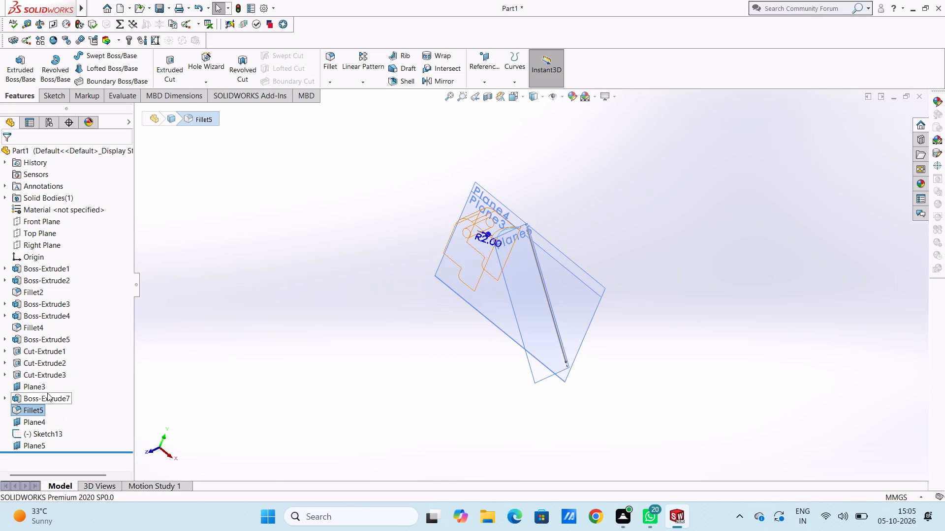
pyautogui.click(85, 404)
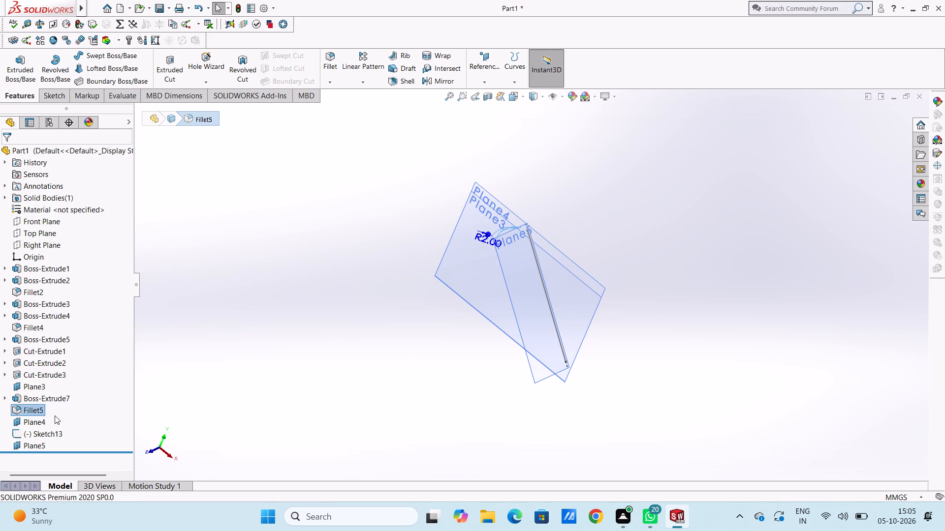
# Show the hidden solid body again from Fillet5 in the feature tree.
pyautogui.click(45, 407)
pyautogui.click(65, 412)
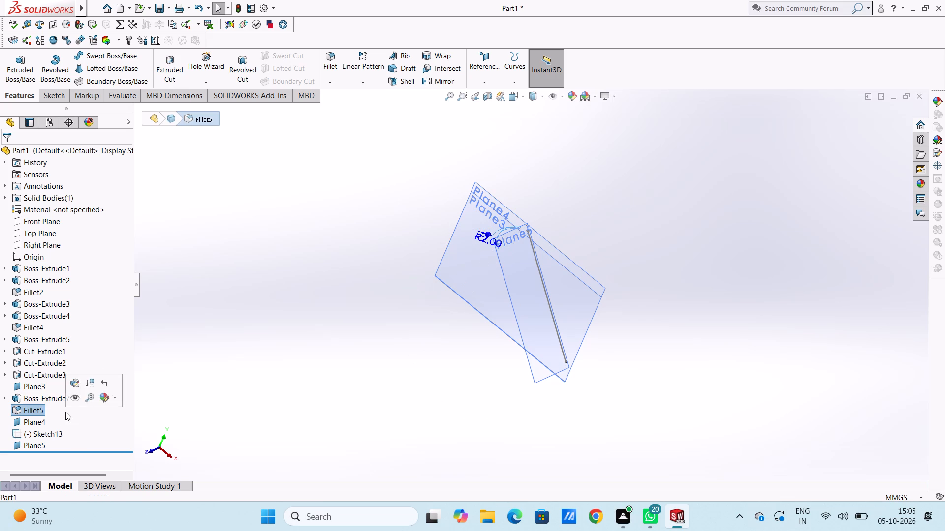
pyautogui.click(42, 409)
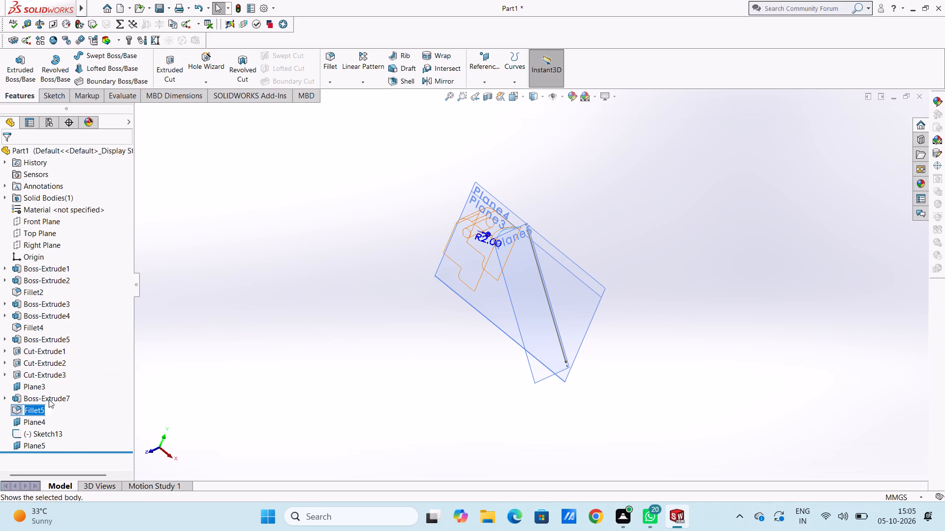
pyautogui.click(94, 407)
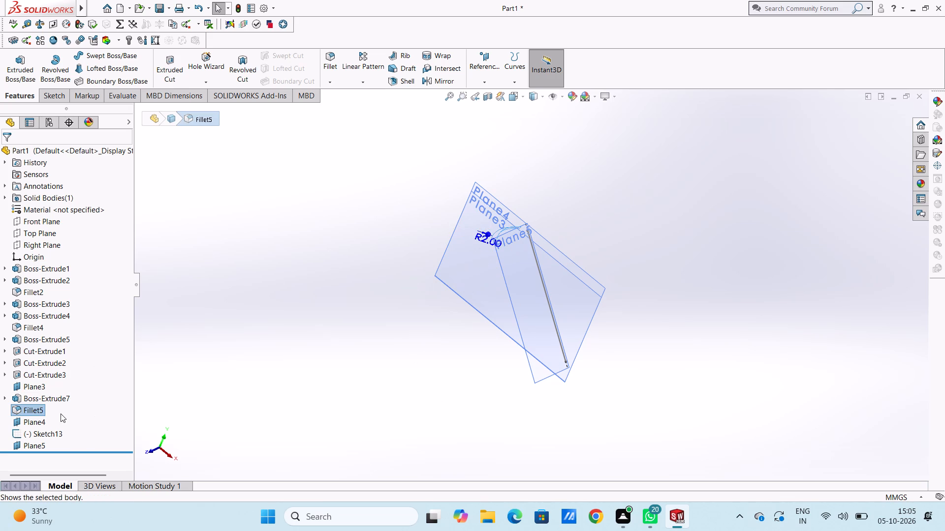
pyautogui.click(61, 414)
pyautogui.click(45, 409)
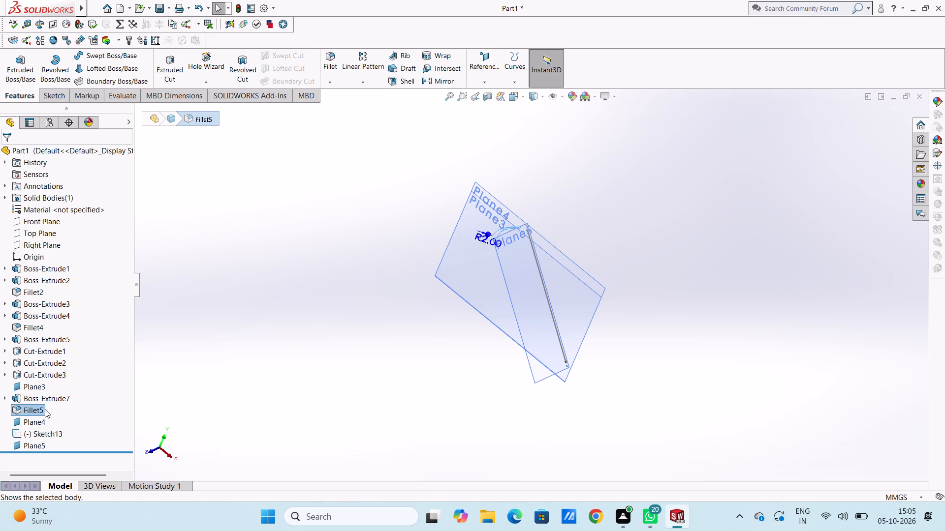
pyautogui.click(46, 410)
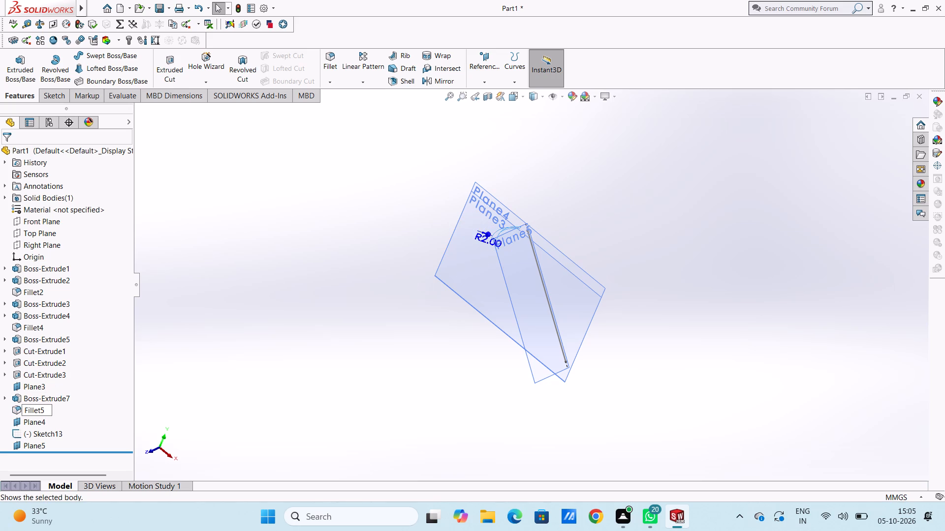
pyautogui.click(68, 411)
pyautogui.click(74, 398)
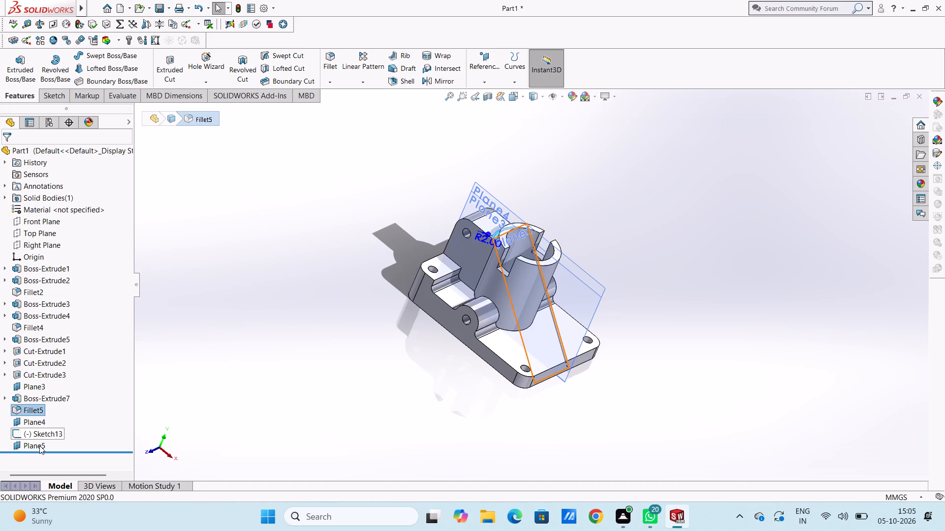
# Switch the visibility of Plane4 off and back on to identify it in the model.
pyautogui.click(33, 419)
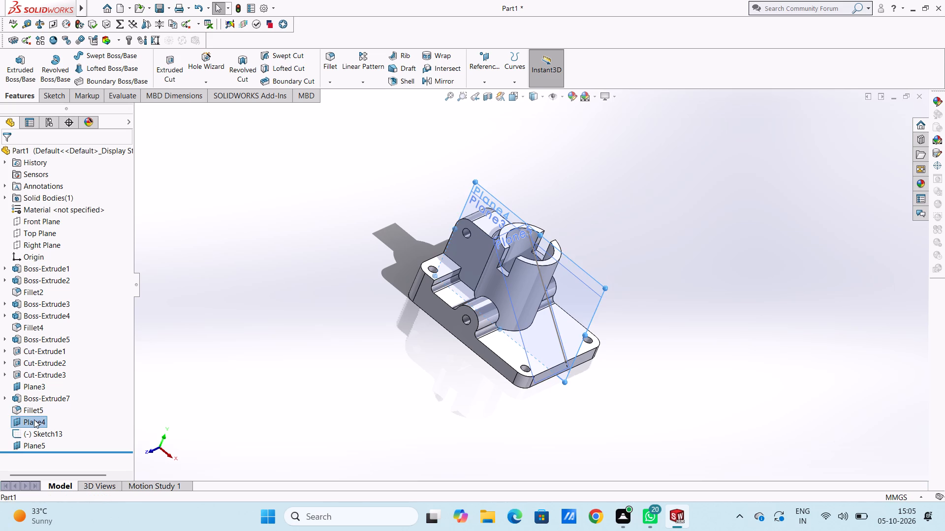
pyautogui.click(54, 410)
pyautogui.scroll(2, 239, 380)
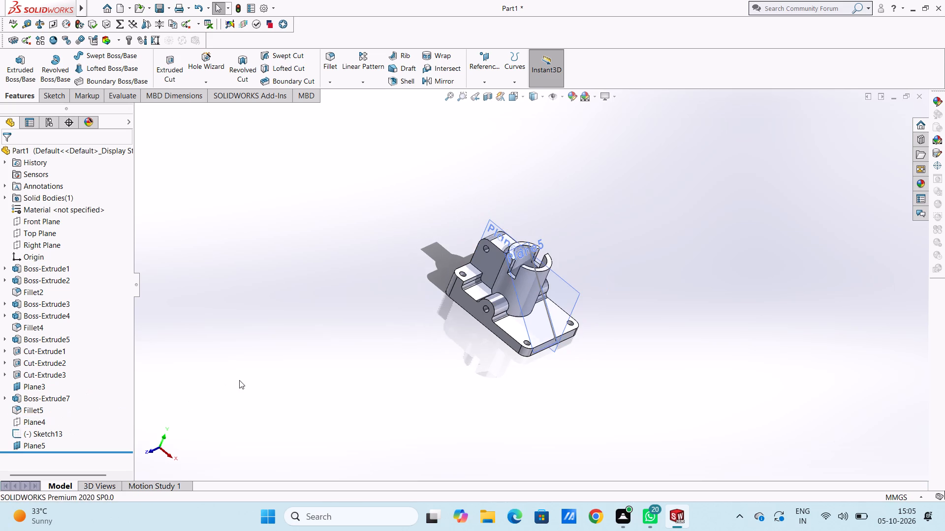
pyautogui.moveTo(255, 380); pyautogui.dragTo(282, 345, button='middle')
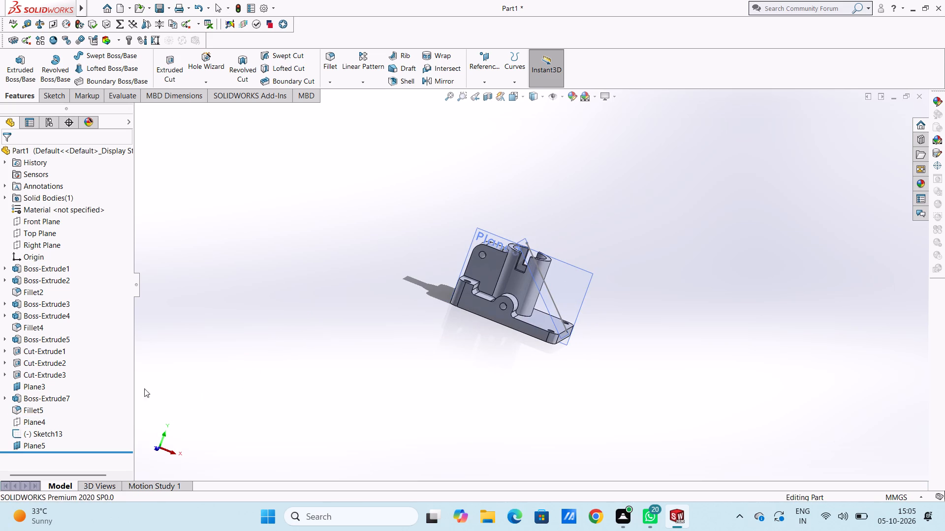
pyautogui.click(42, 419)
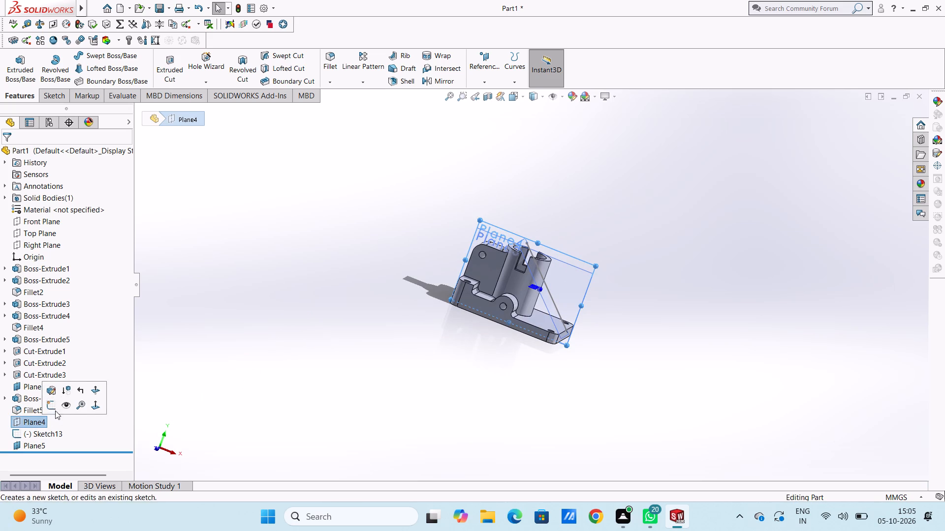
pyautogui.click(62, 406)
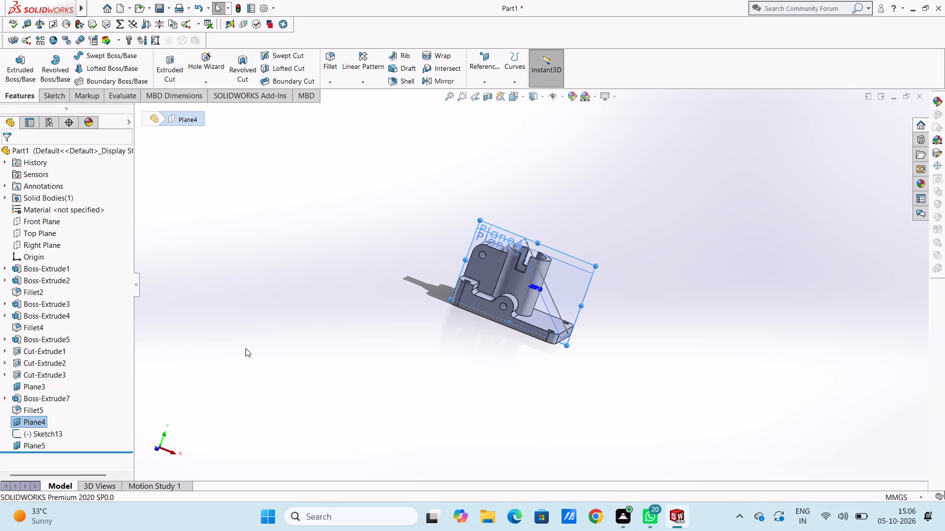
# Hide Sketch13, which contains the 45° sloping line.
pyautogui.click(51, 435)
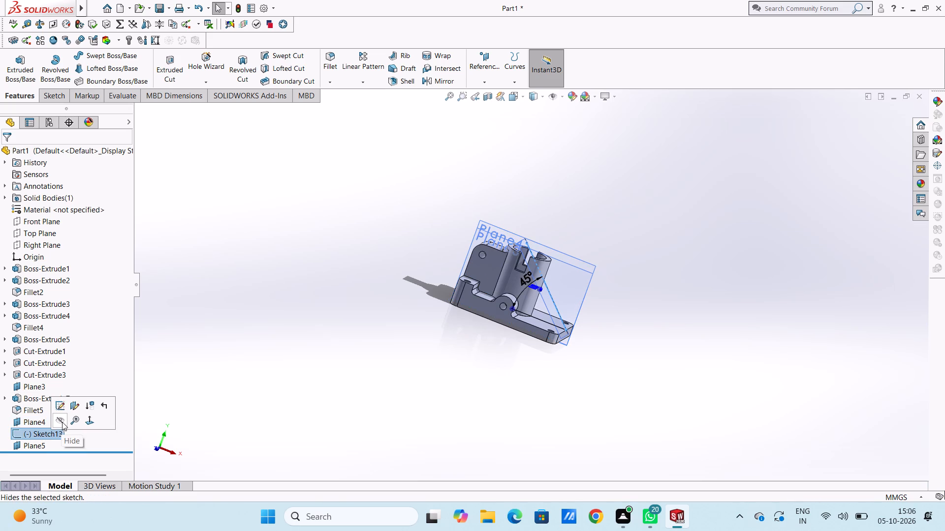
pyautogui.click(59, 419)
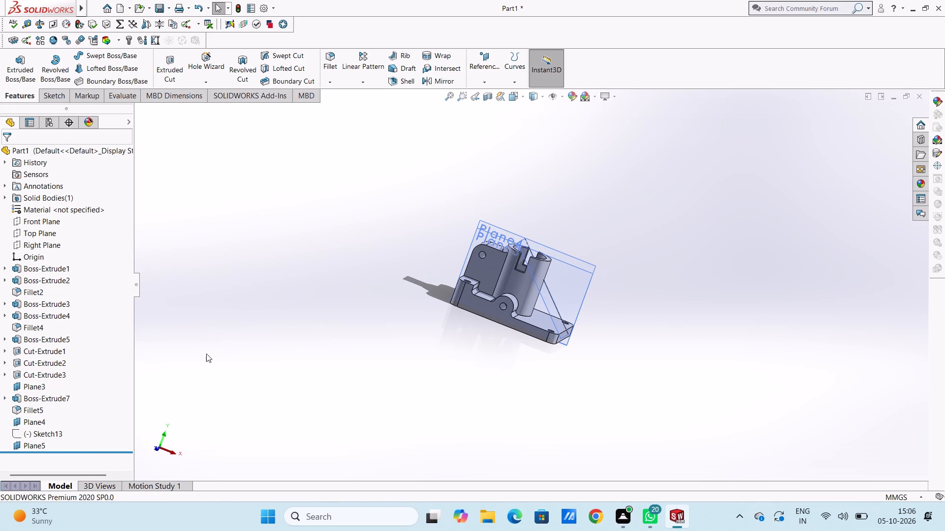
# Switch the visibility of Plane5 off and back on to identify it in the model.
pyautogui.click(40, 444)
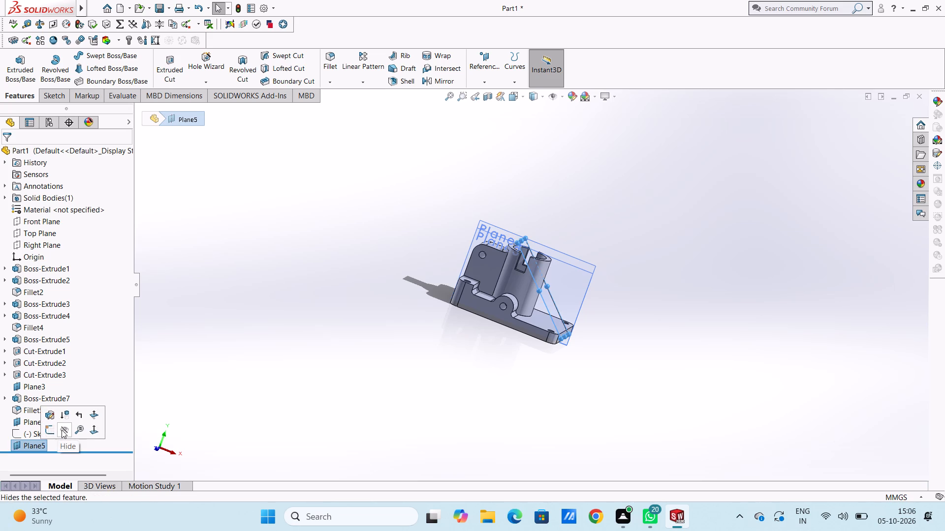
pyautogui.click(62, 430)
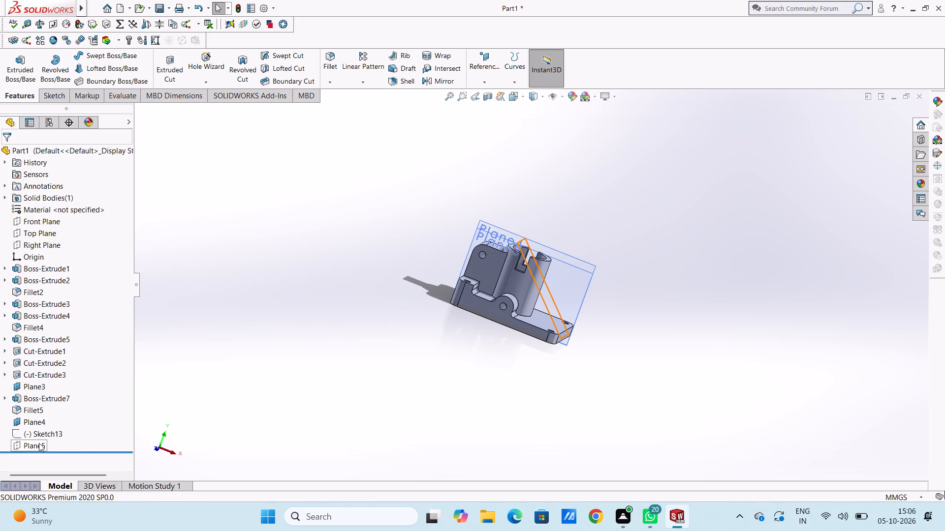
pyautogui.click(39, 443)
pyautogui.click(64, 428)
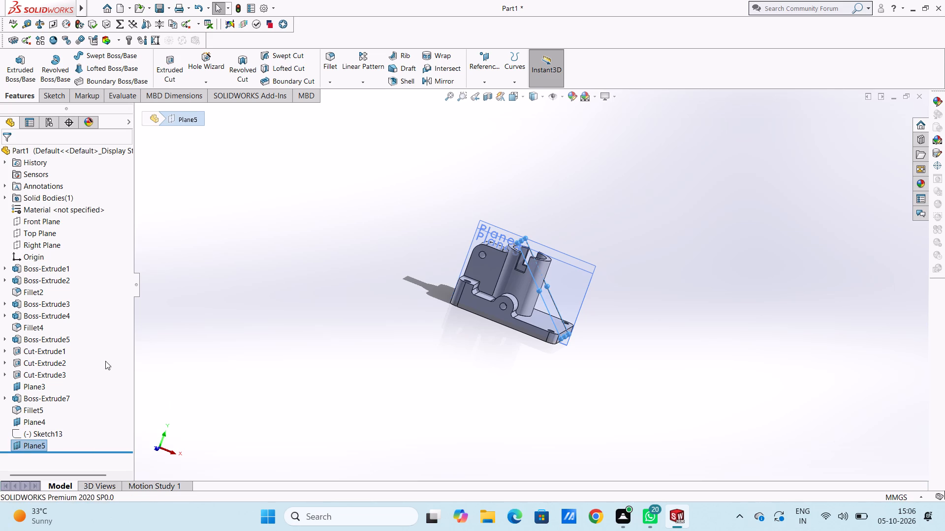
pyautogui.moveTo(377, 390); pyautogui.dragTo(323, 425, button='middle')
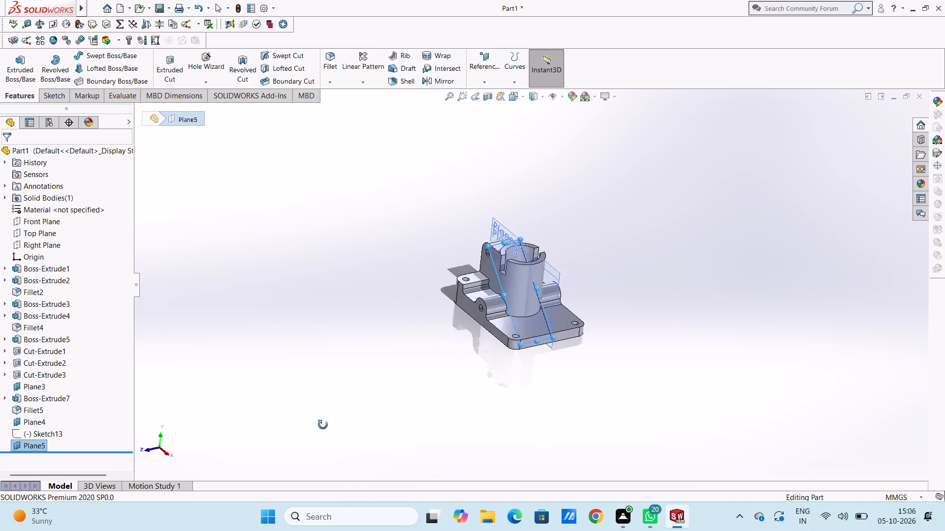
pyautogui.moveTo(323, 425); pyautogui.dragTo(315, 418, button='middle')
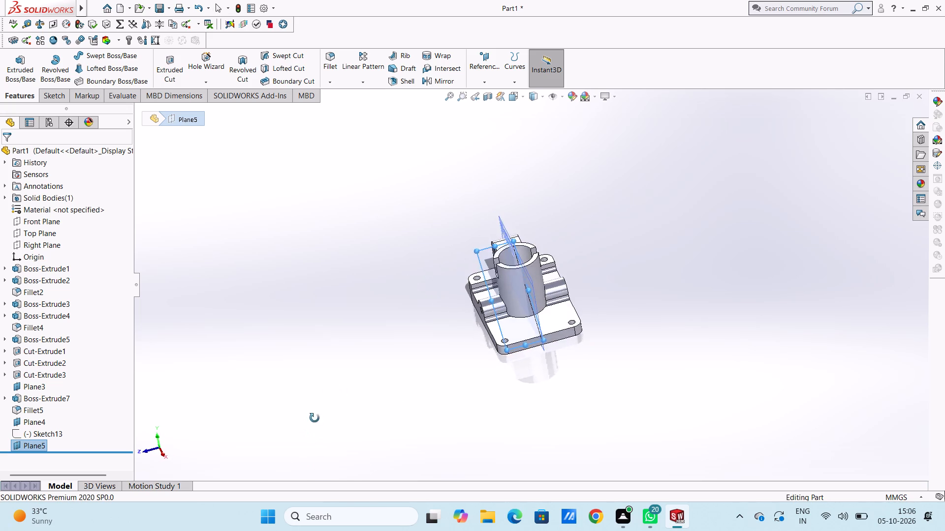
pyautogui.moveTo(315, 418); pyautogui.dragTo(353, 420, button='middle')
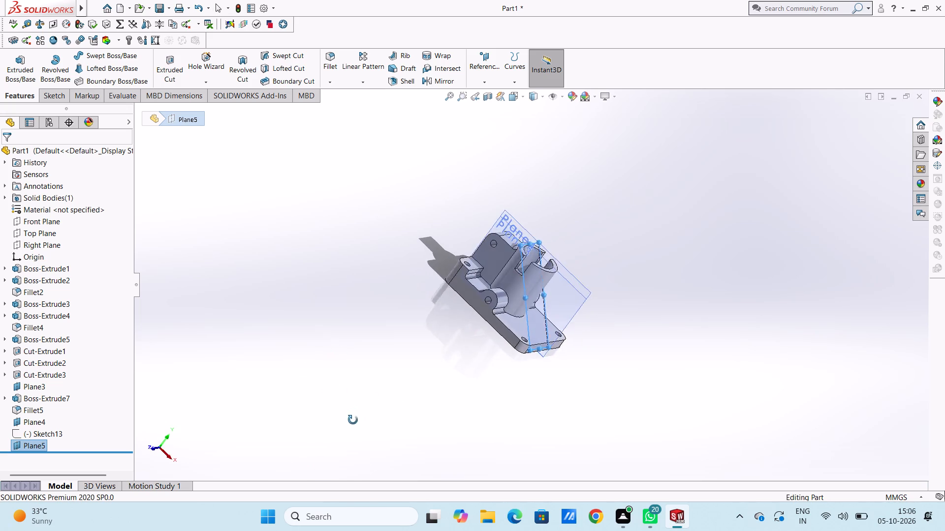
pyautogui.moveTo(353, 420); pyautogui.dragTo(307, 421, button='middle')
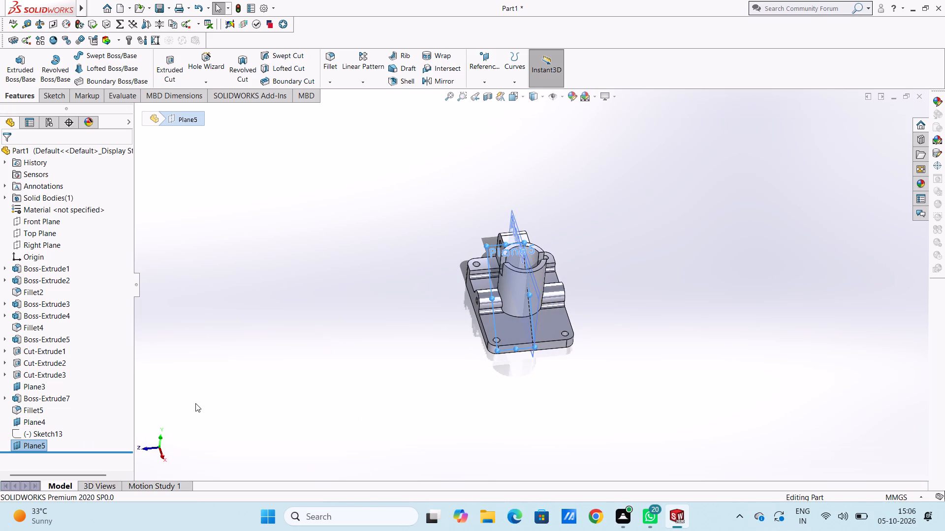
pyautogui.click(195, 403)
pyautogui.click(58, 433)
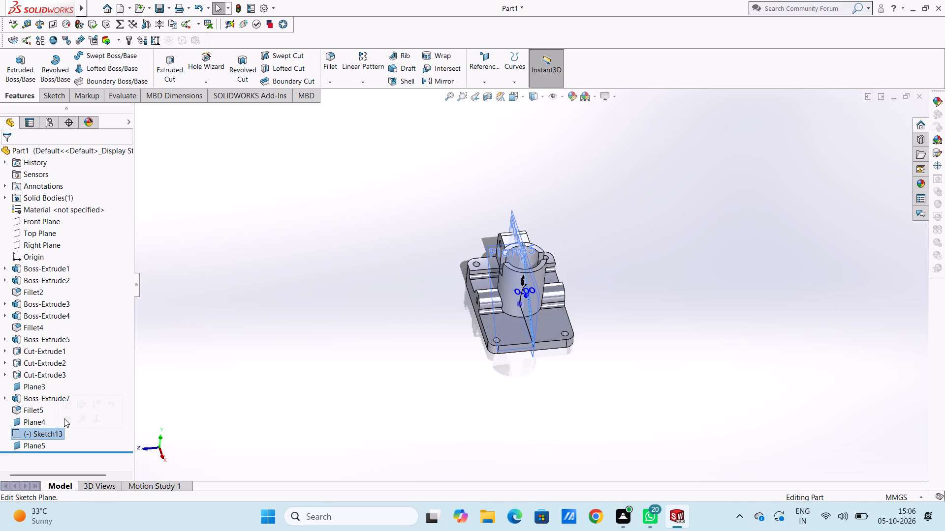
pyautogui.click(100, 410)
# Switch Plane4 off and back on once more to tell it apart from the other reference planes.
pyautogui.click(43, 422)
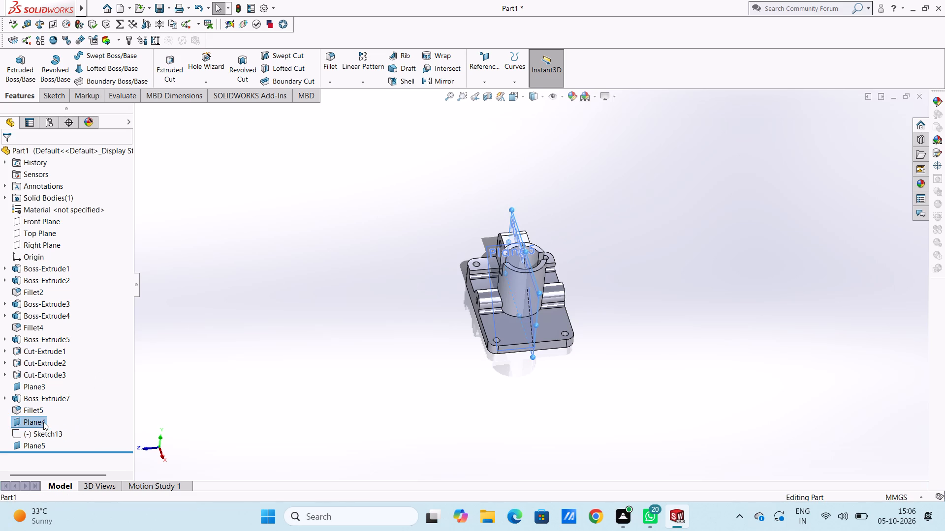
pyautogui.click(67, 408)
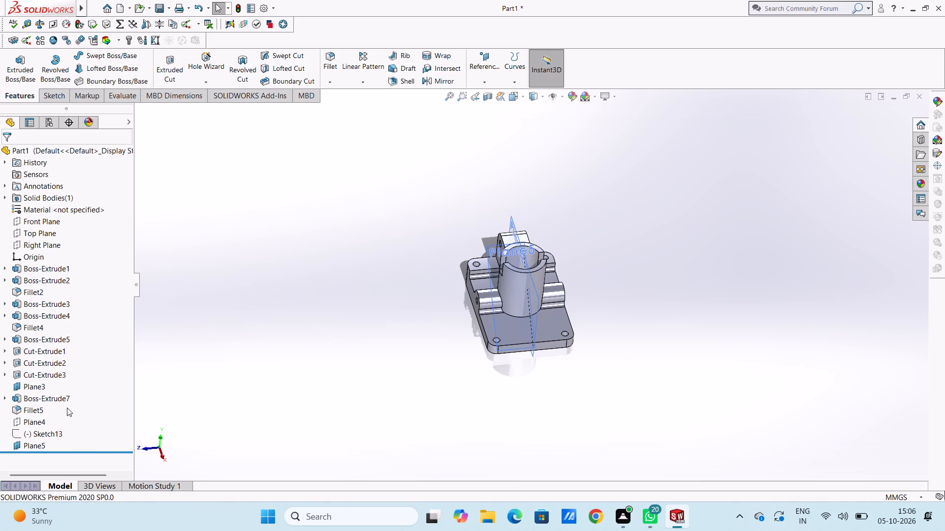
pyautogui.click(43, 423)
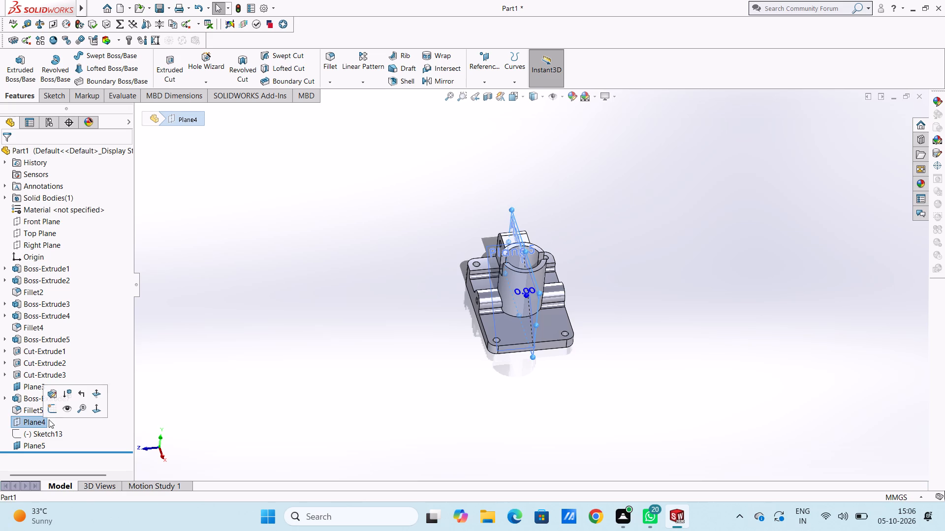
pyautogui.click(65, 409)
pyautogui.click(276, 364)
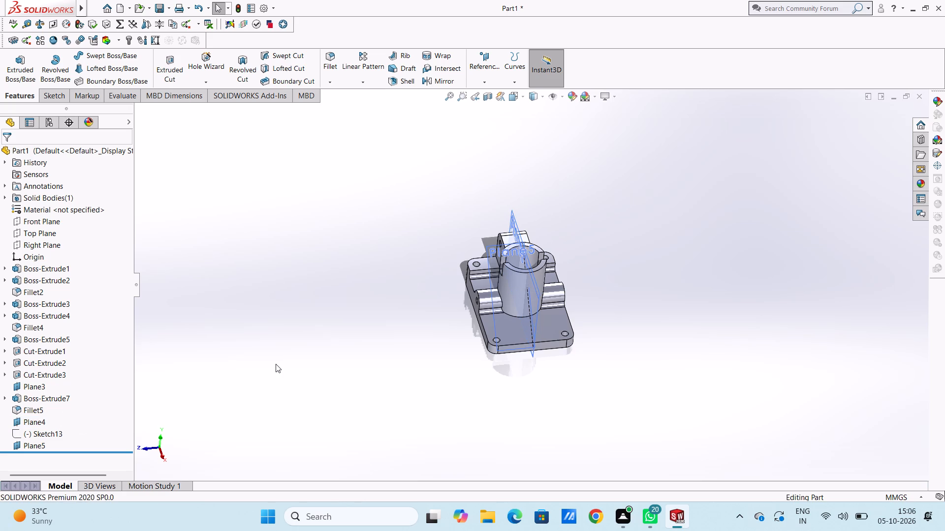
# Sketch a circle of about 9 mm radius on Plane5, centred on the sketch origin.
pyautogui.hotkey('ctrl', '1')
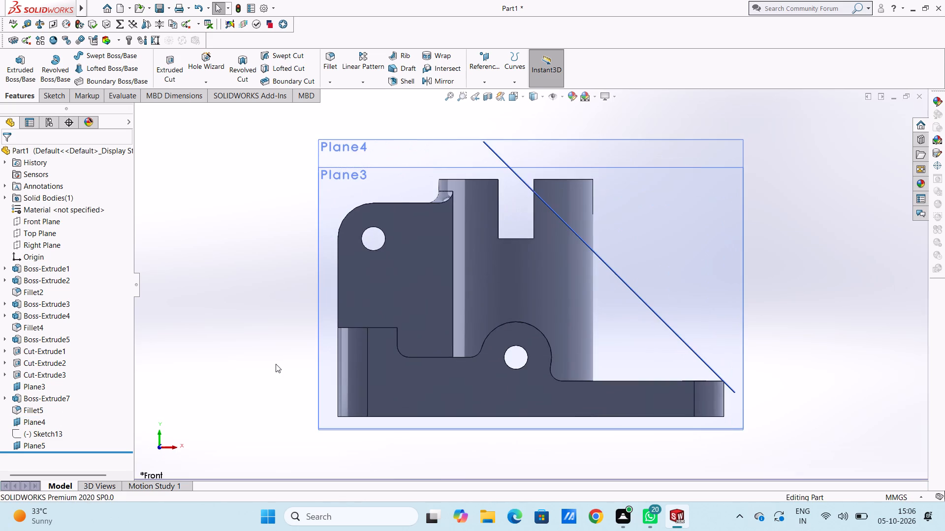
pyautogui.hotkey('ctrl', '3')
pyautogui.hotkey('ctrl', '4')
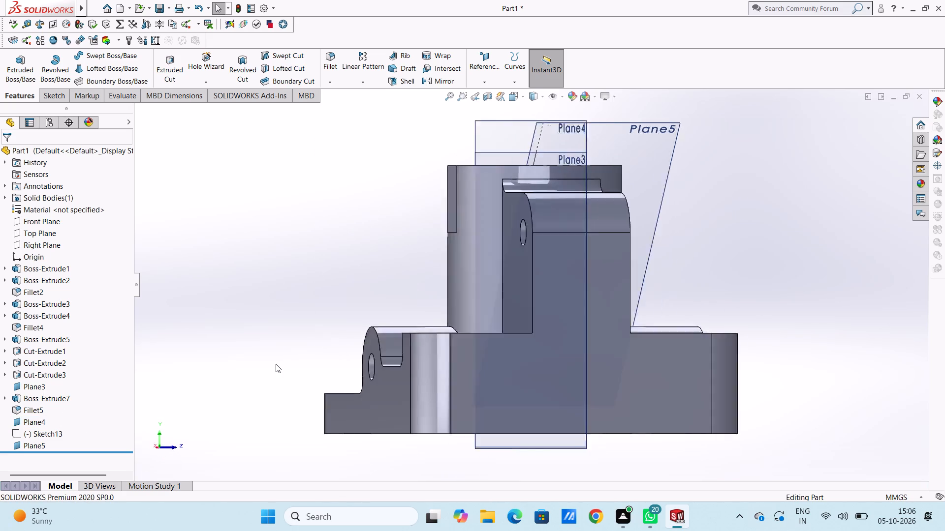
pyautogui.scroll(2, 276, 364)
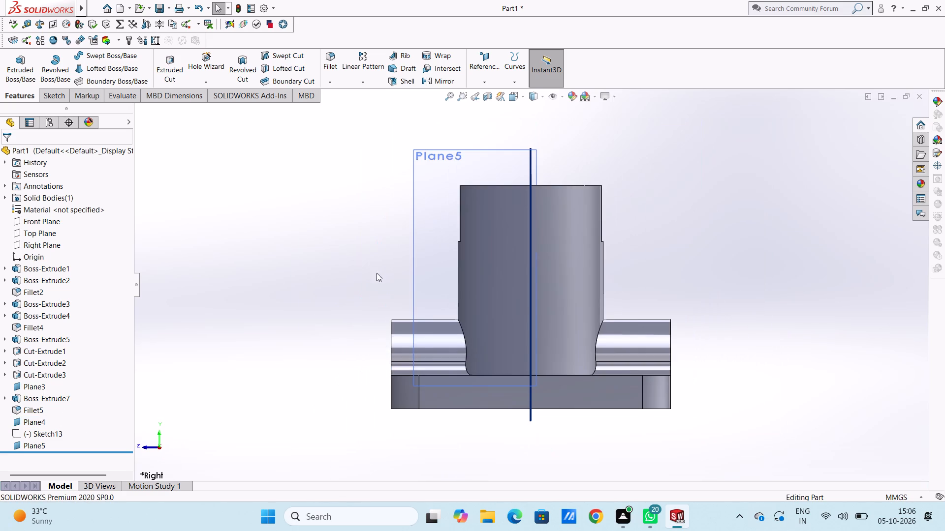
pyautogui.click(443, 235)
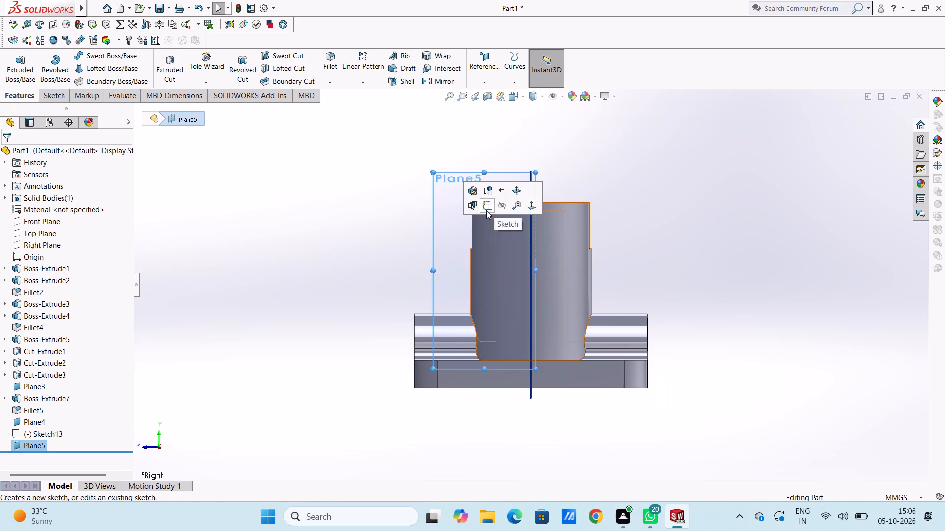
pyautogui.click(487, 209)
pyautogui.click(380, 224)
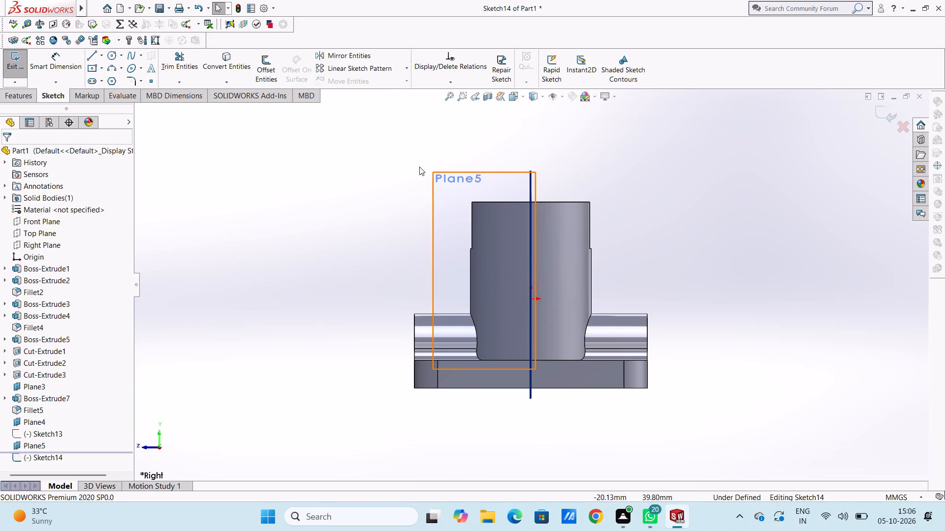
pyautogui.click(111, 51)
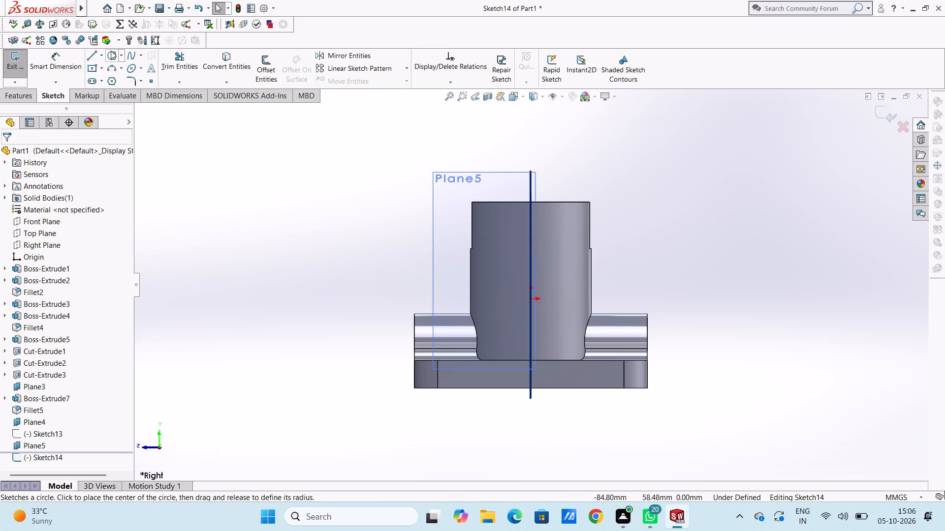
pyautogui.click(531, 299)
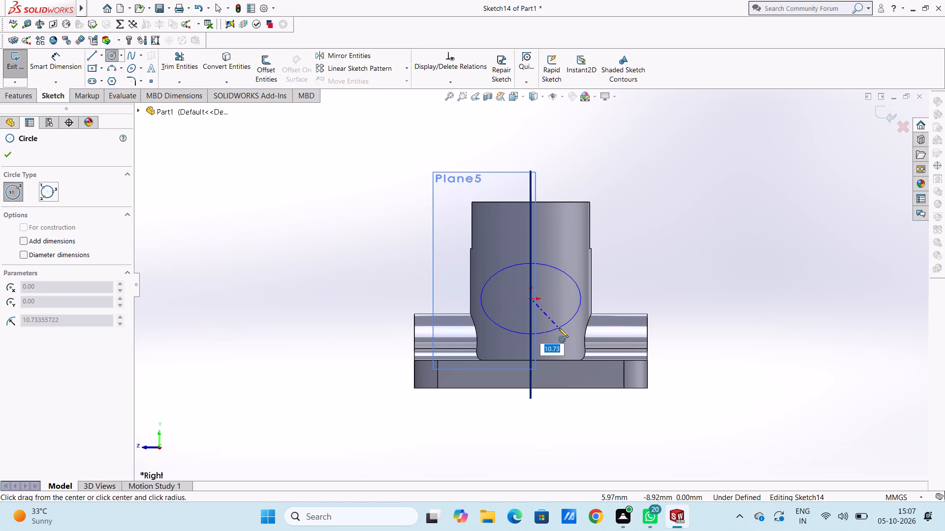
pyautogui.moveTo(569, 332); pyautogui.dragTo(665, 352, button='middle')
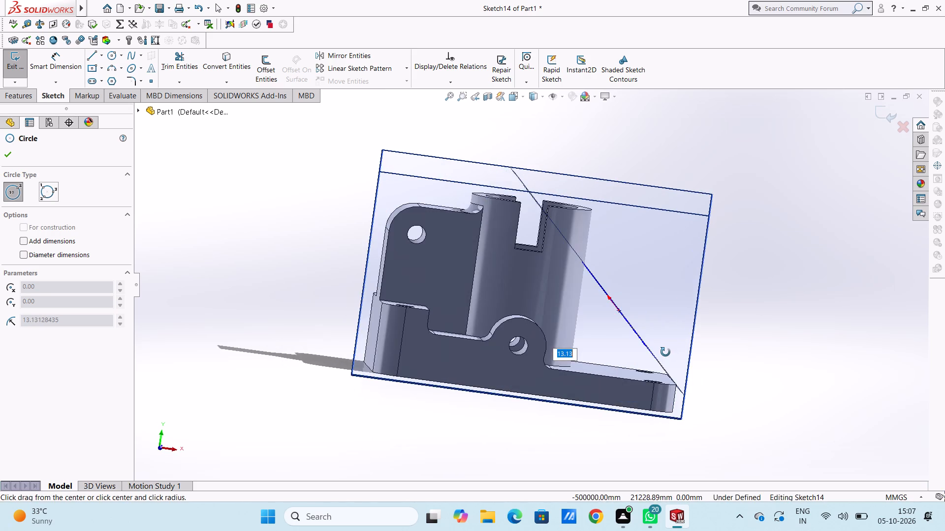
pyautogui.moveTo(665, 352); pyautogui.dragTo(571, 350, button='middle')
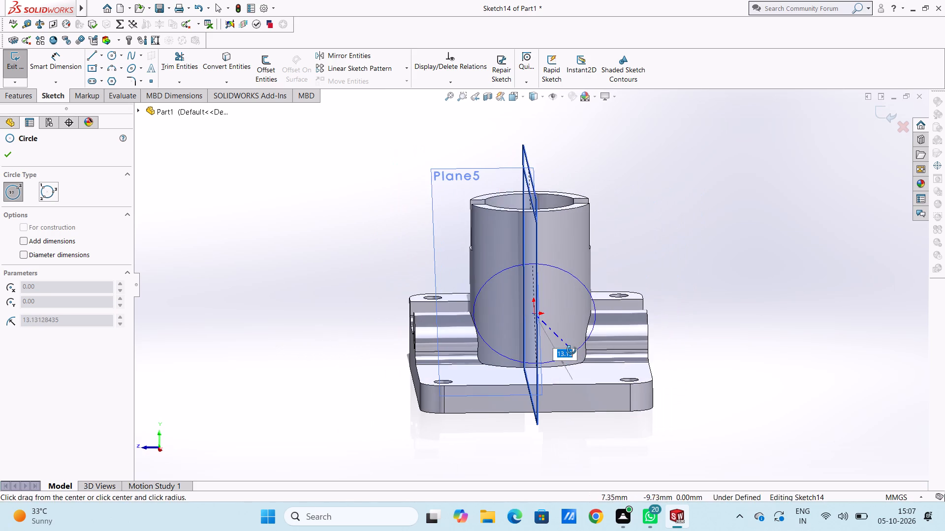
pyautogui.moveTo(571, 350); pyautogui.dragTo(570, 340, button='middle')
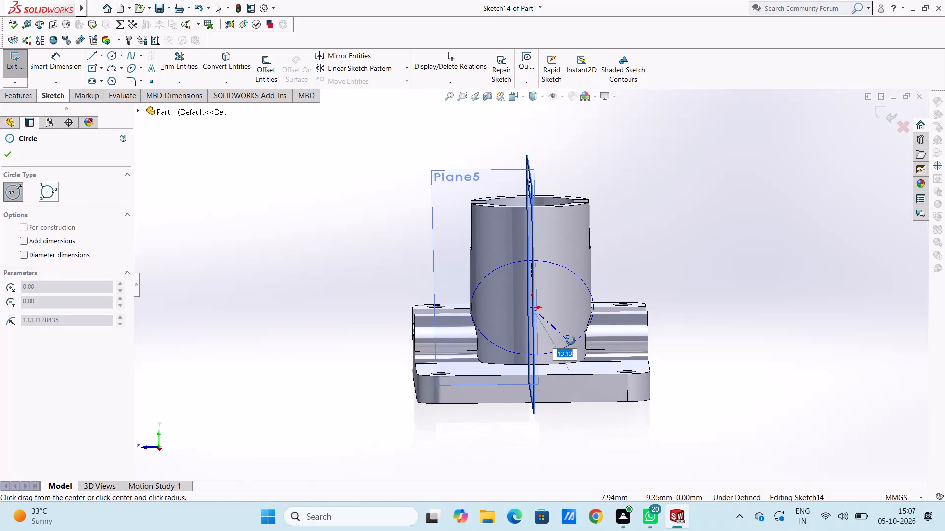
pyautogui.moveTo(570, 340); pyautogui.dragTo(570, 340, button='middle')
pyautogui.moveTo(570, 340); pyautogui.dragTo(569, 340, button='middle')
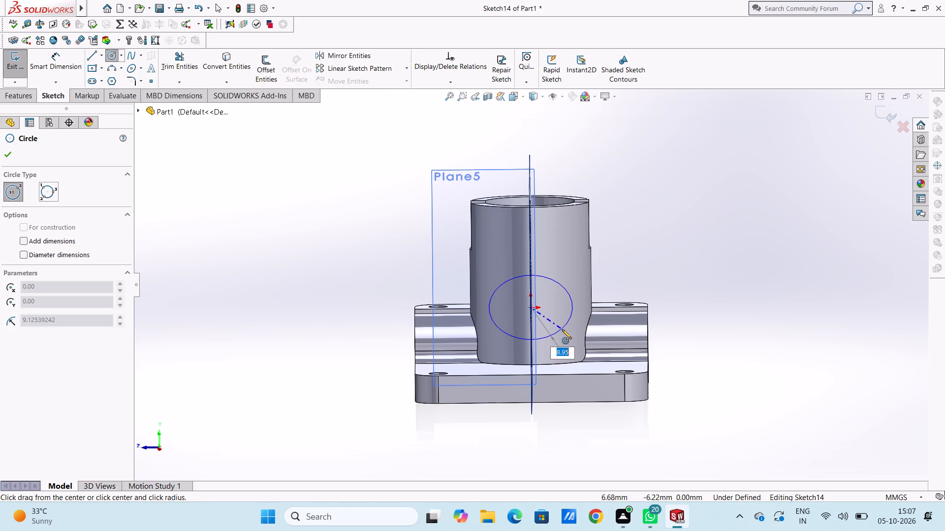
pyautogui.scroll(1, 563, 331)
pyautogui.moveTo(563, 331); pyautogui.dragTo(649, 323, button='middle')
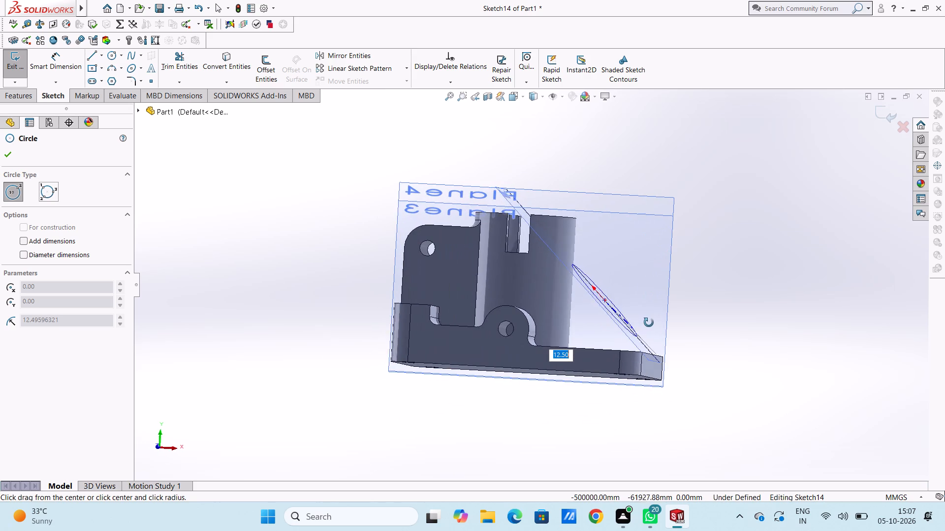
pyautogui.moveTo(649, 323); pyautogui.dragTo(651, 323, button='middle')
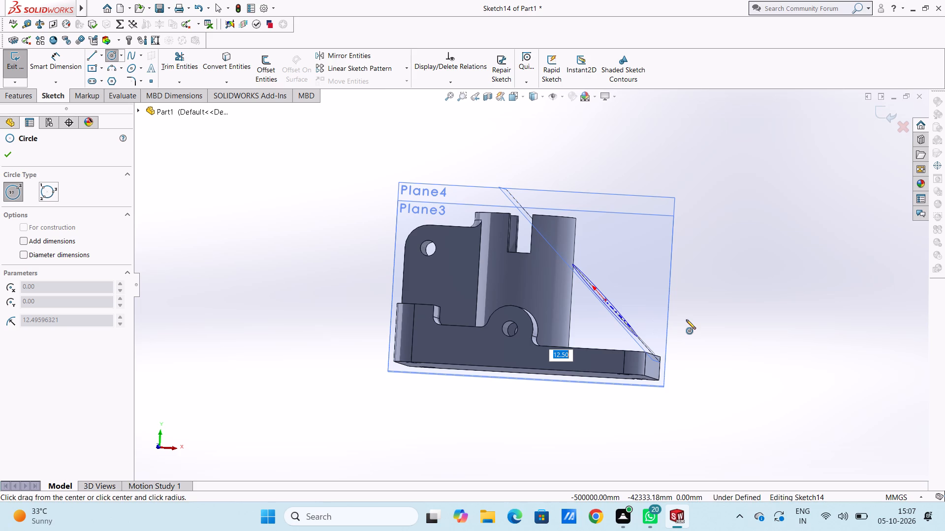
pyautogui.moveTo(686, 320); pyautogui.dragTo(644, 339, button='middle')
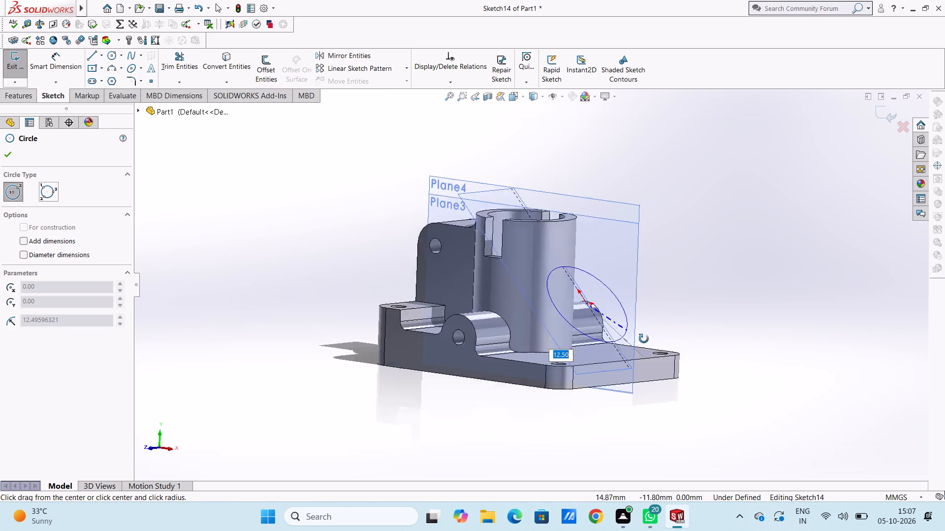
pyautogui.moveTo(644, 339); pyautogui.dragTo(621, 363, button='middle')
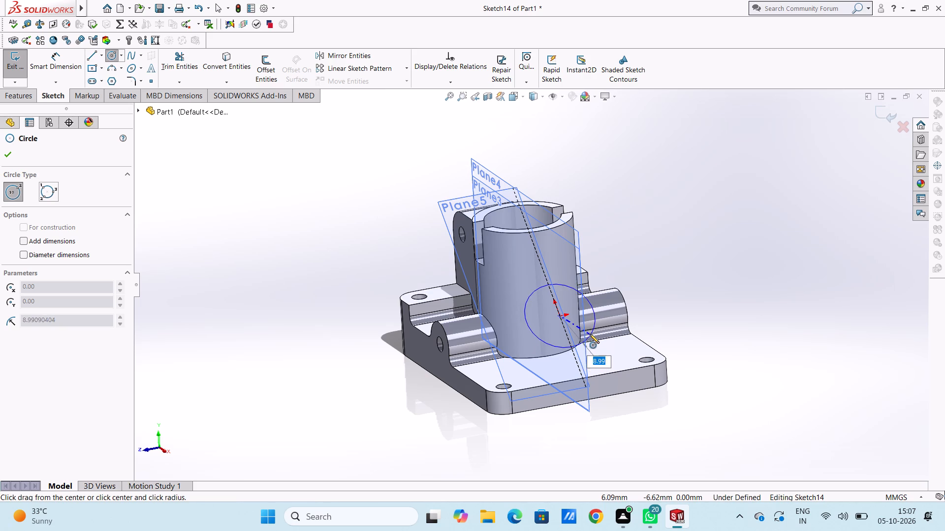
pyautogui.click(590, 334)
pyautogui.click(5, 159)
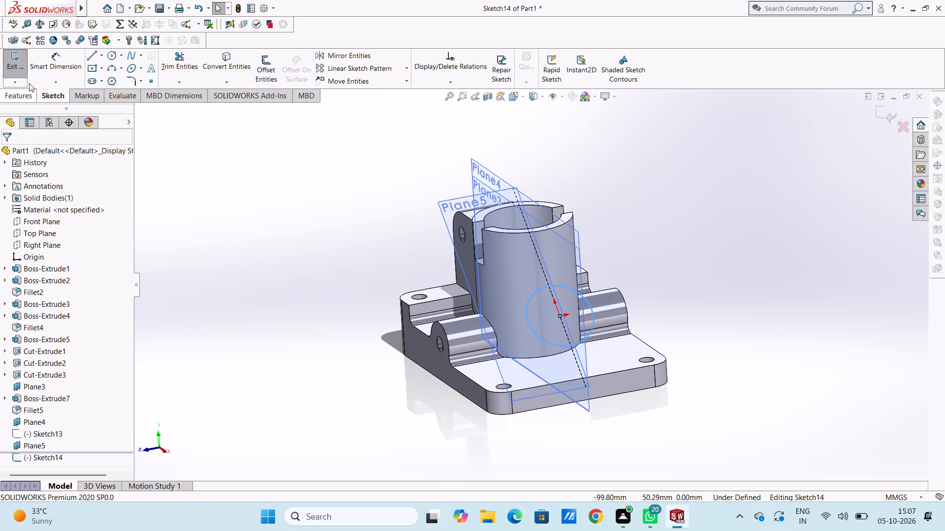
# Dimension the circle on Plane5 to a diameter of 20 mm.
pyautogui.click(46, 64)
pyautogui.click(595, 315)
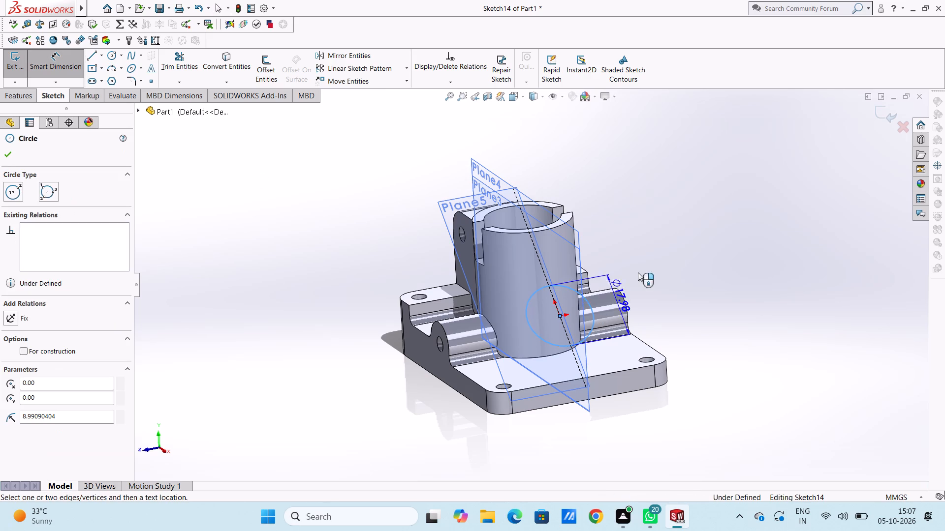
pyautogui.click(726, 194)
pyautogui.write('20')
pyautogui.press('Return')
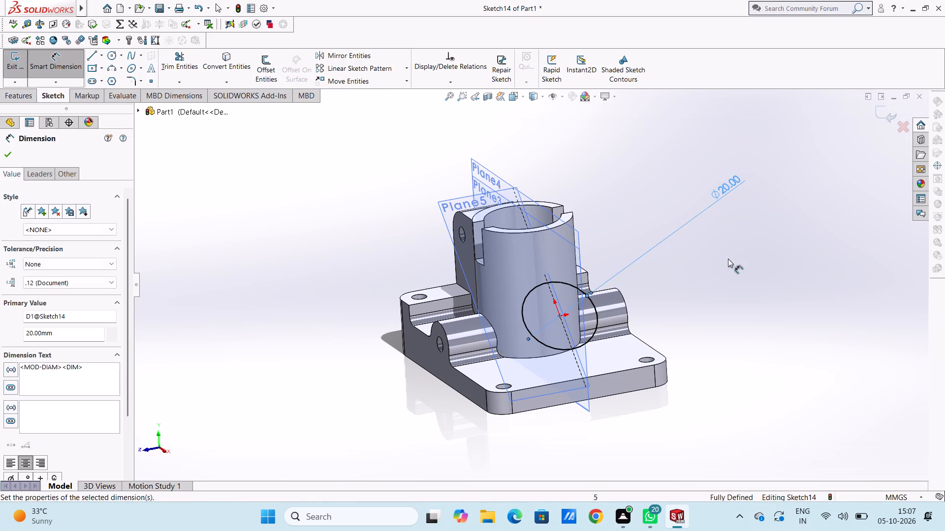
pyautogui.click(734, 304)
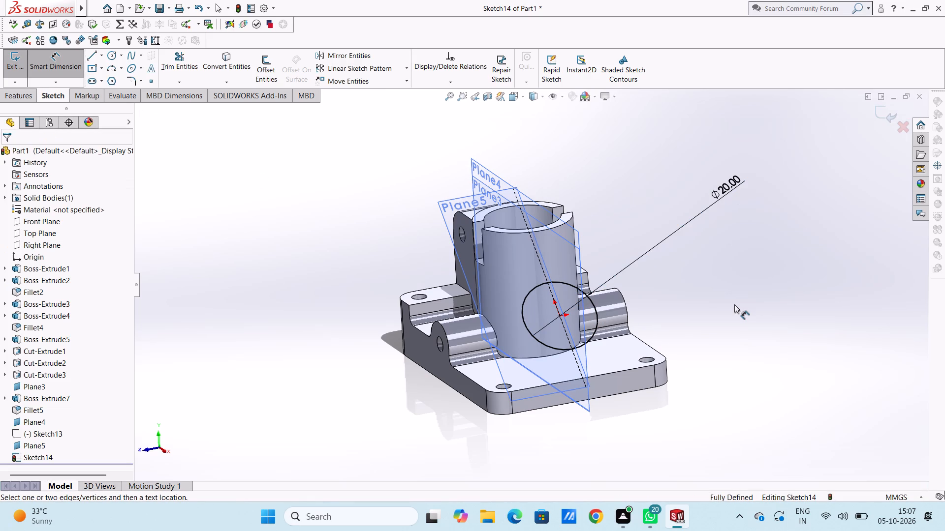
pyautogui.scroll(-1, 531, 319)
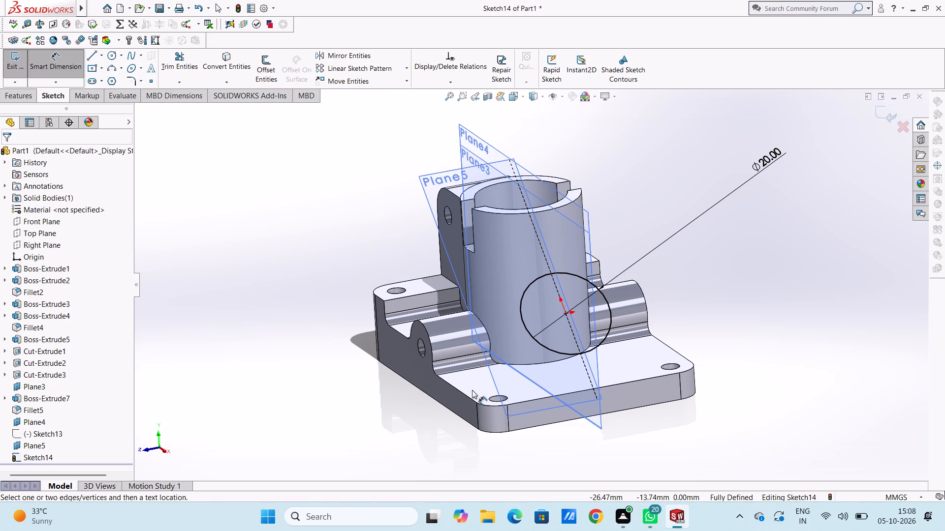
pyautogui.moveTo(304, 214); pyautogui.dragTo(350, 197, button='middle')
pyautogui.click(64, 72)
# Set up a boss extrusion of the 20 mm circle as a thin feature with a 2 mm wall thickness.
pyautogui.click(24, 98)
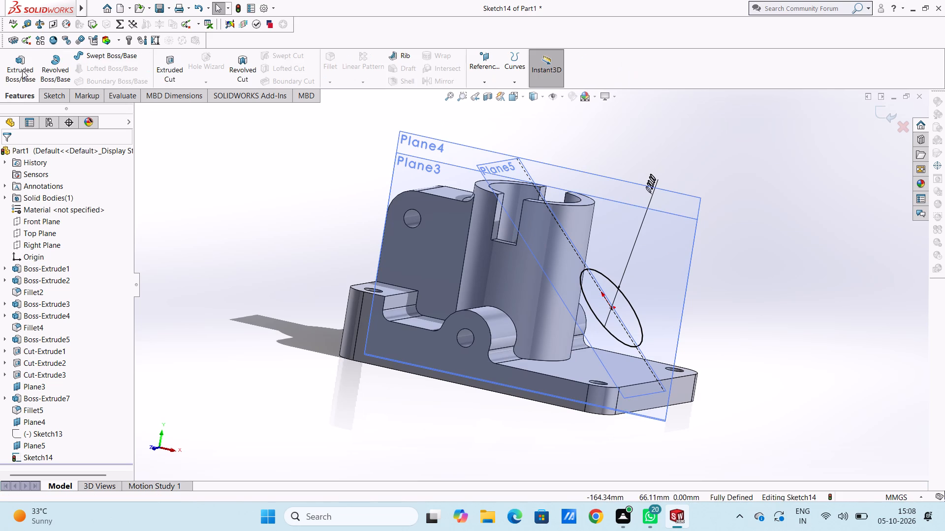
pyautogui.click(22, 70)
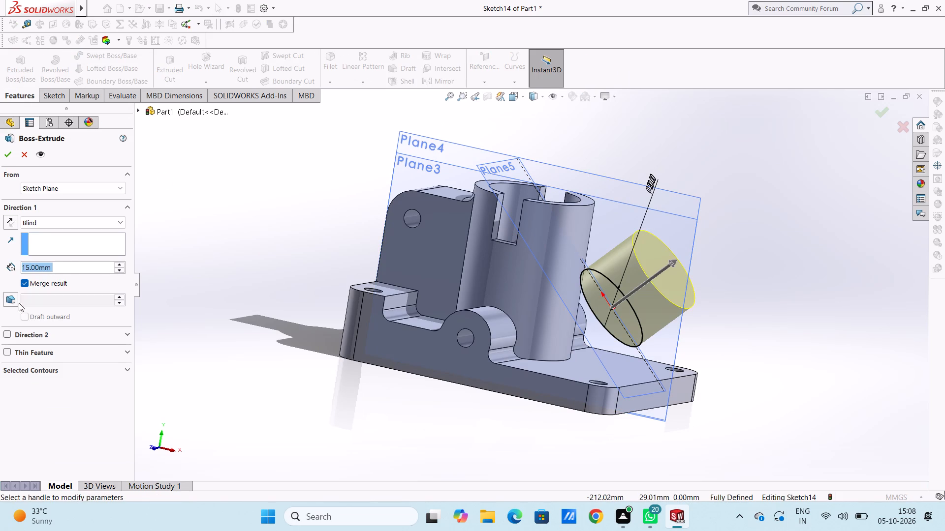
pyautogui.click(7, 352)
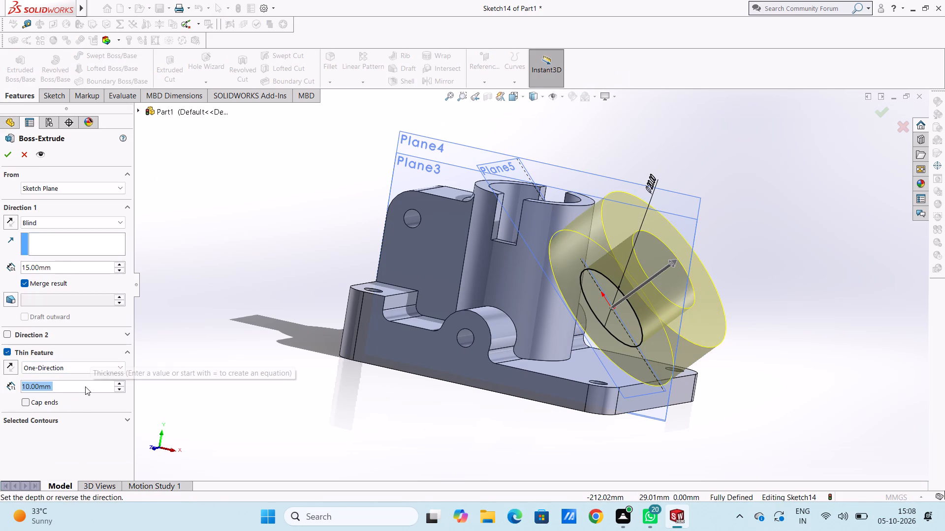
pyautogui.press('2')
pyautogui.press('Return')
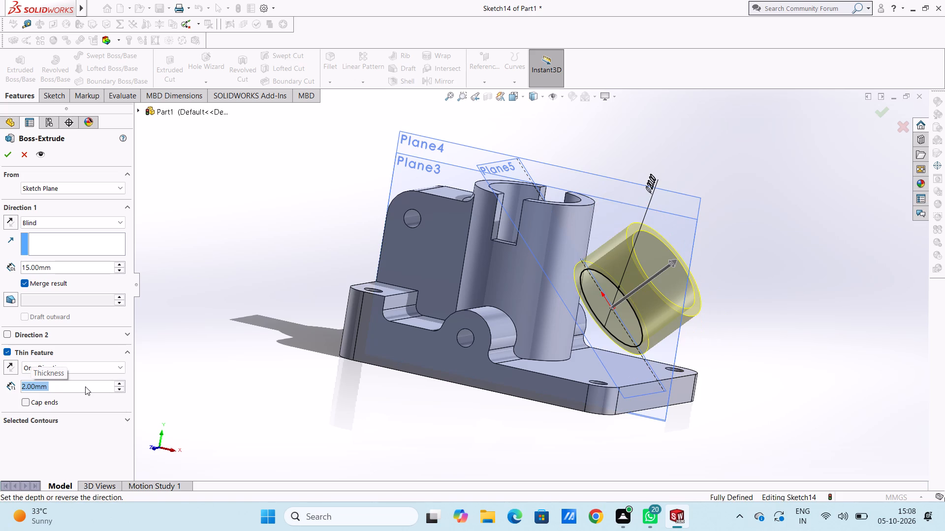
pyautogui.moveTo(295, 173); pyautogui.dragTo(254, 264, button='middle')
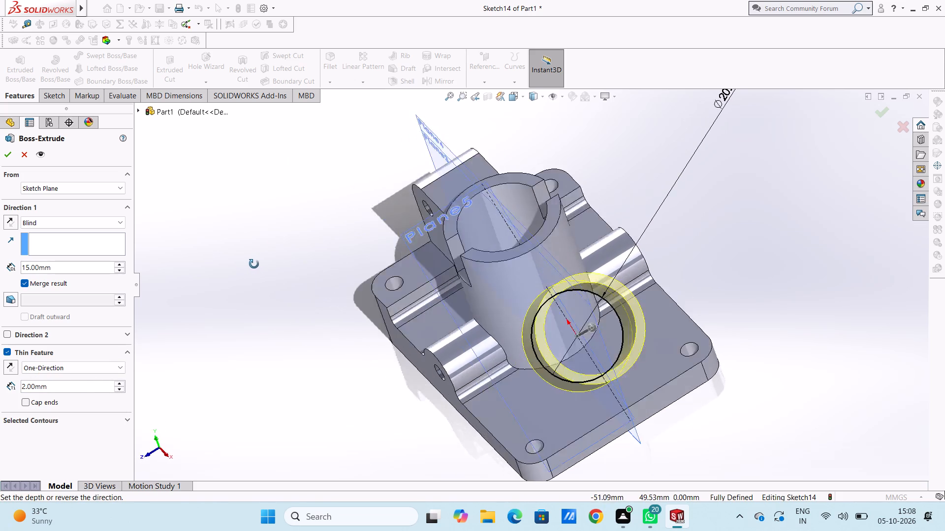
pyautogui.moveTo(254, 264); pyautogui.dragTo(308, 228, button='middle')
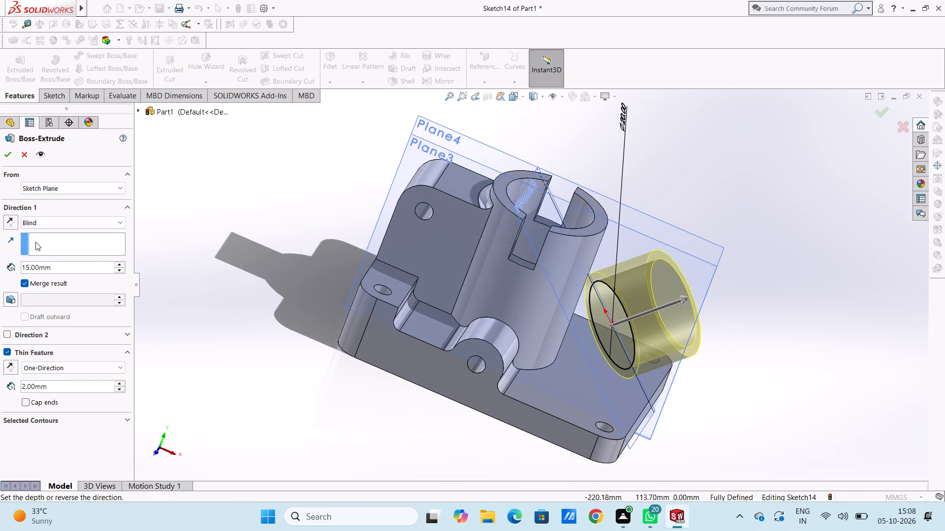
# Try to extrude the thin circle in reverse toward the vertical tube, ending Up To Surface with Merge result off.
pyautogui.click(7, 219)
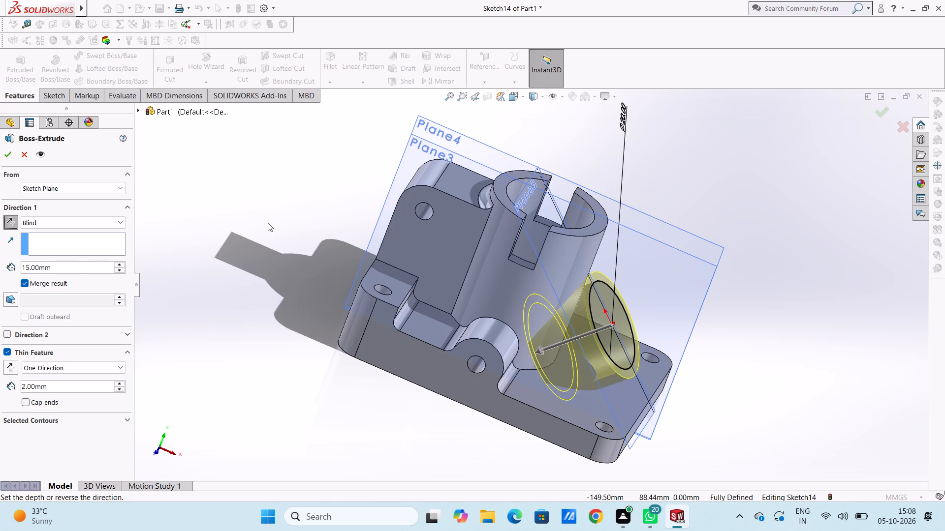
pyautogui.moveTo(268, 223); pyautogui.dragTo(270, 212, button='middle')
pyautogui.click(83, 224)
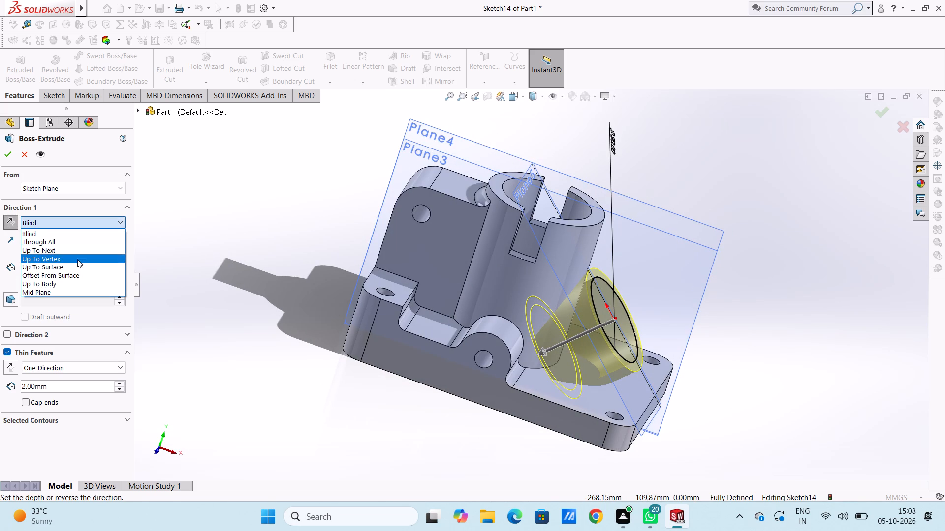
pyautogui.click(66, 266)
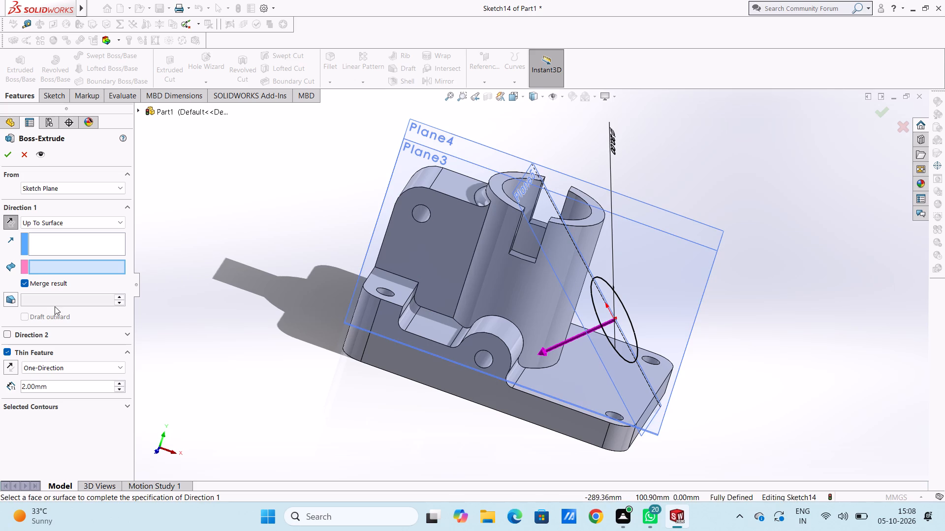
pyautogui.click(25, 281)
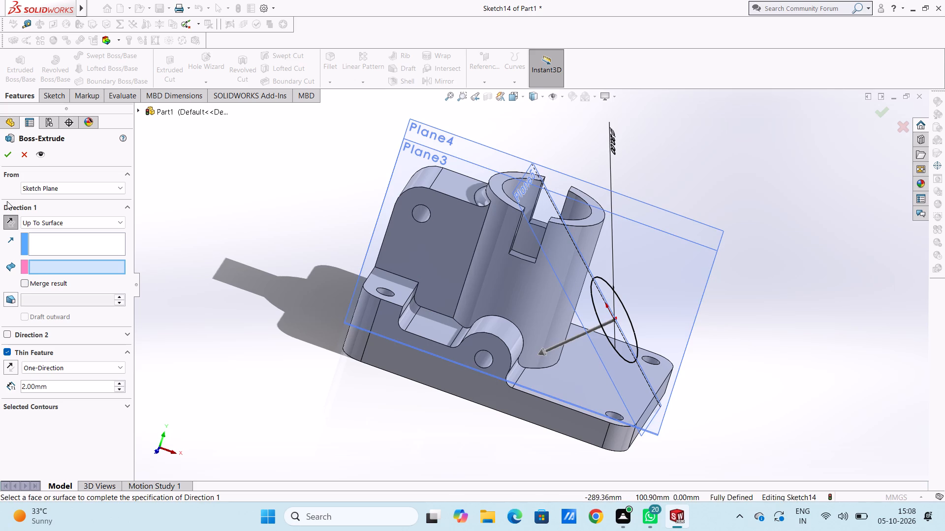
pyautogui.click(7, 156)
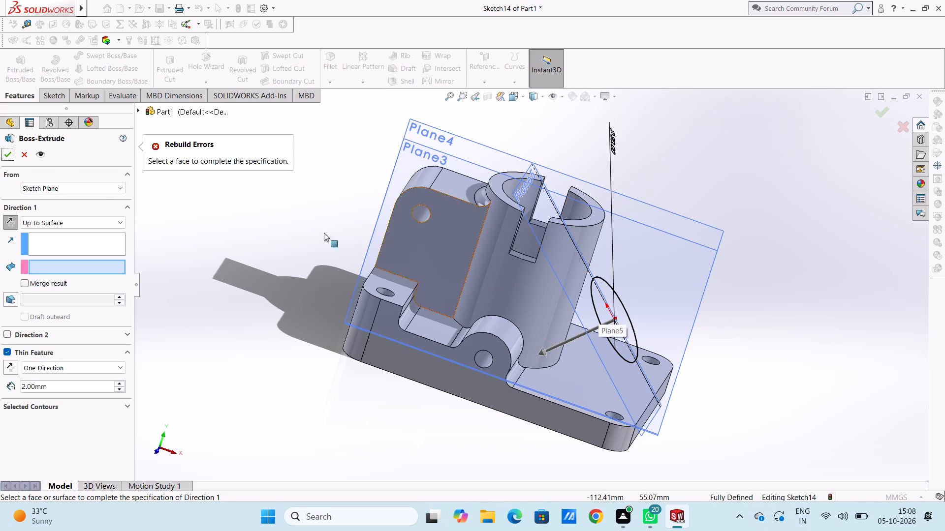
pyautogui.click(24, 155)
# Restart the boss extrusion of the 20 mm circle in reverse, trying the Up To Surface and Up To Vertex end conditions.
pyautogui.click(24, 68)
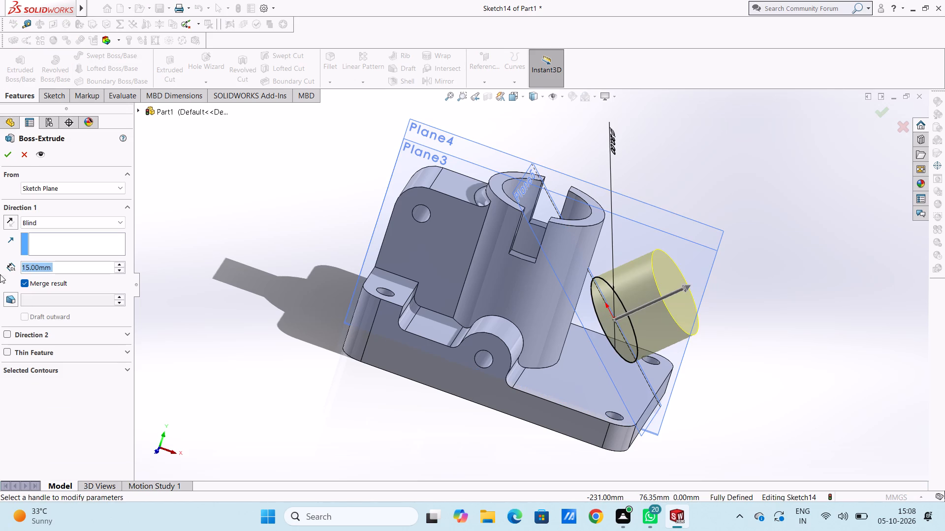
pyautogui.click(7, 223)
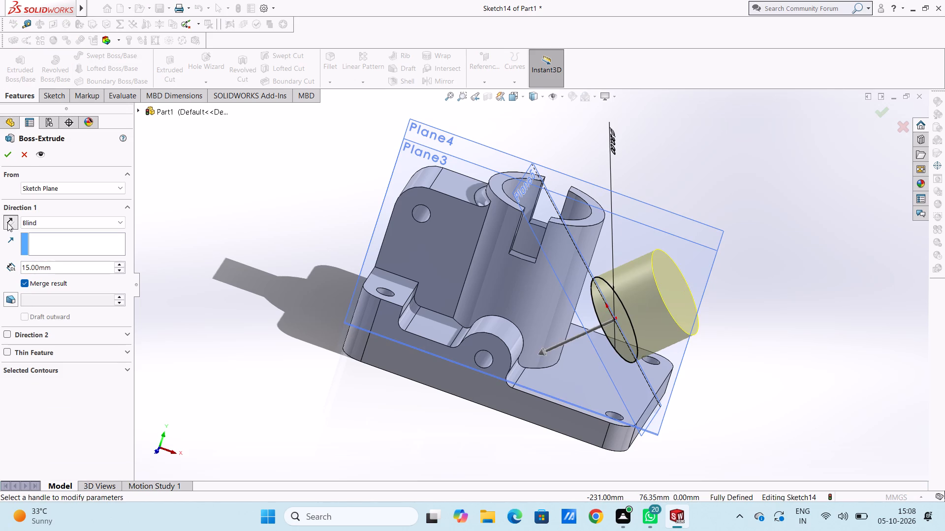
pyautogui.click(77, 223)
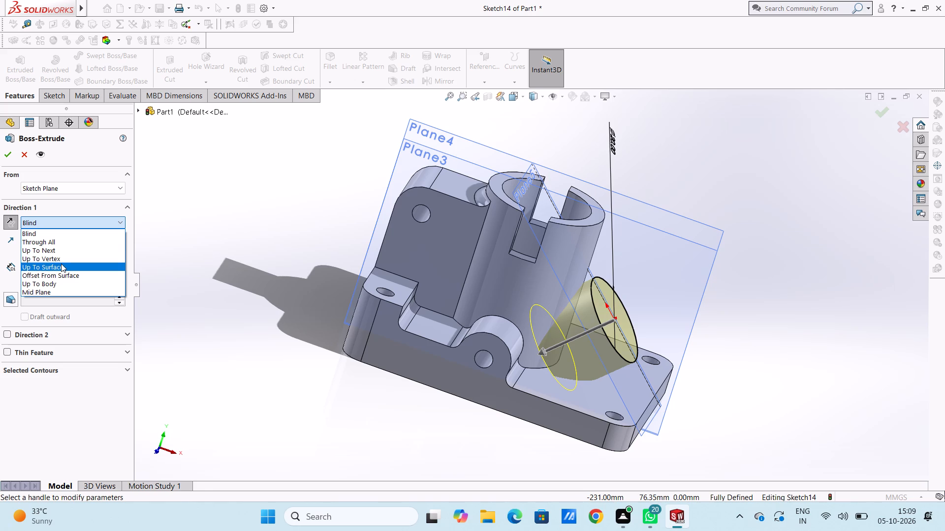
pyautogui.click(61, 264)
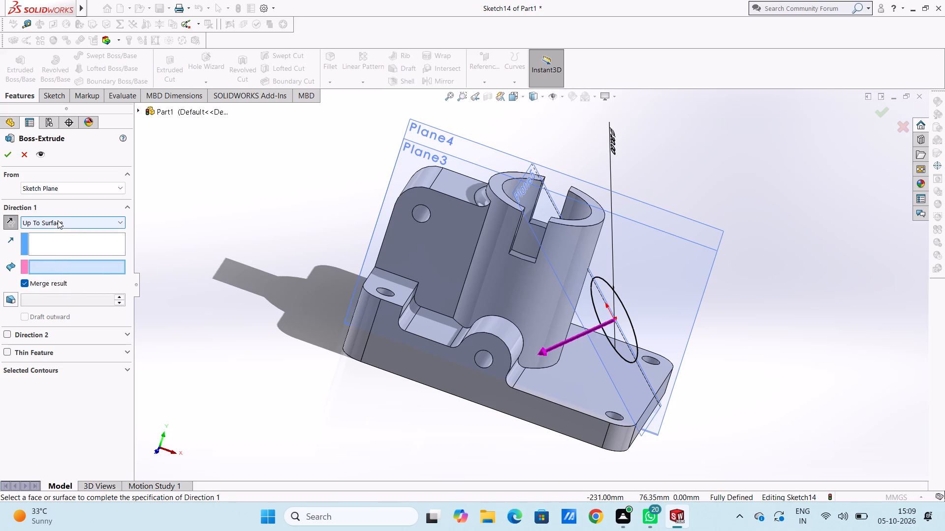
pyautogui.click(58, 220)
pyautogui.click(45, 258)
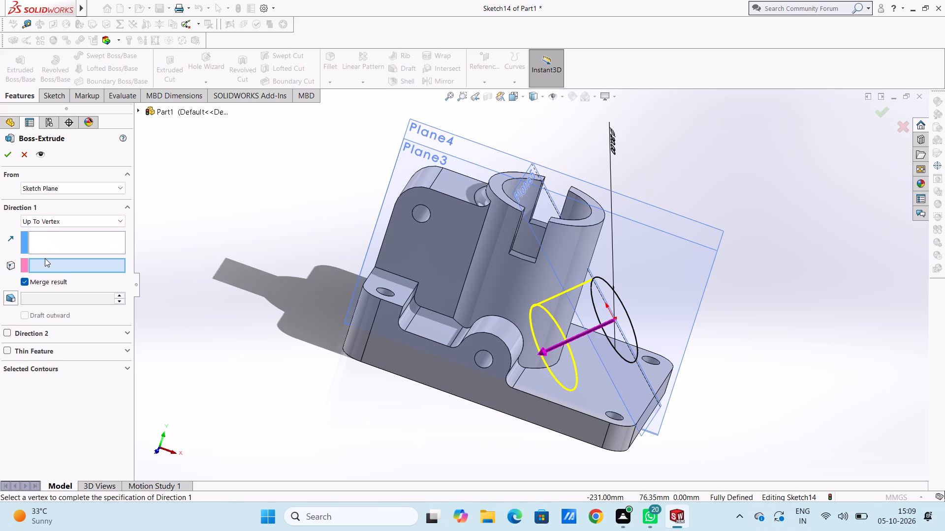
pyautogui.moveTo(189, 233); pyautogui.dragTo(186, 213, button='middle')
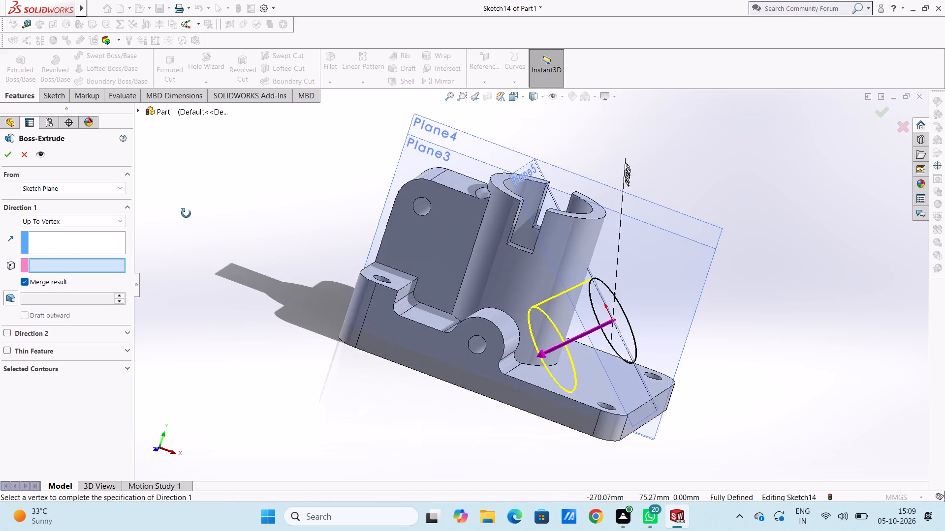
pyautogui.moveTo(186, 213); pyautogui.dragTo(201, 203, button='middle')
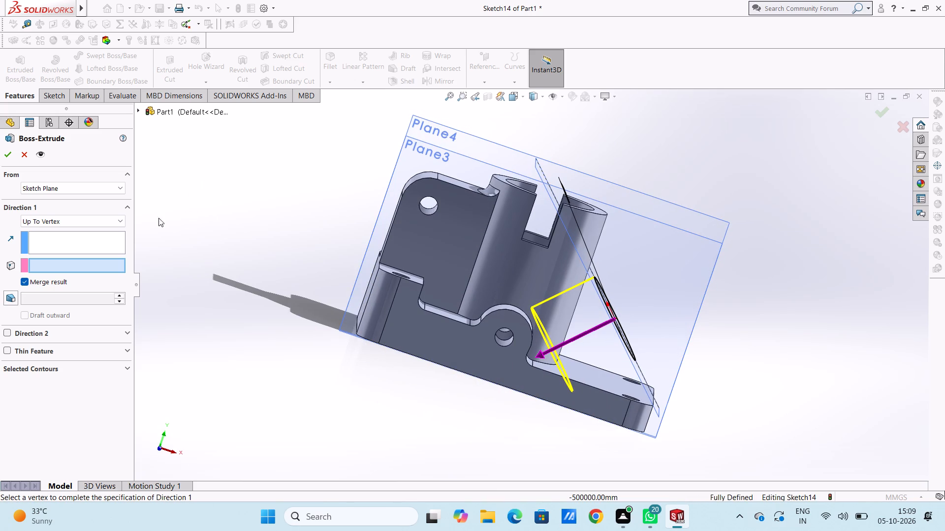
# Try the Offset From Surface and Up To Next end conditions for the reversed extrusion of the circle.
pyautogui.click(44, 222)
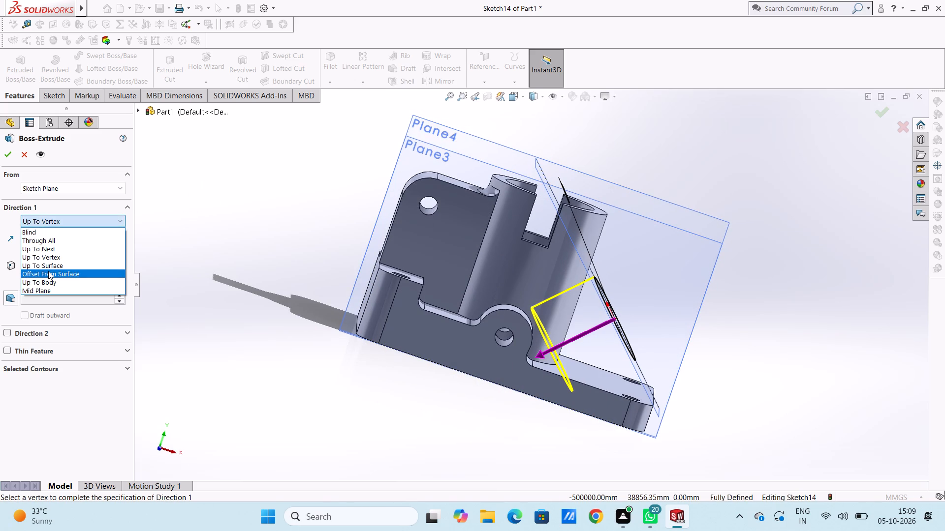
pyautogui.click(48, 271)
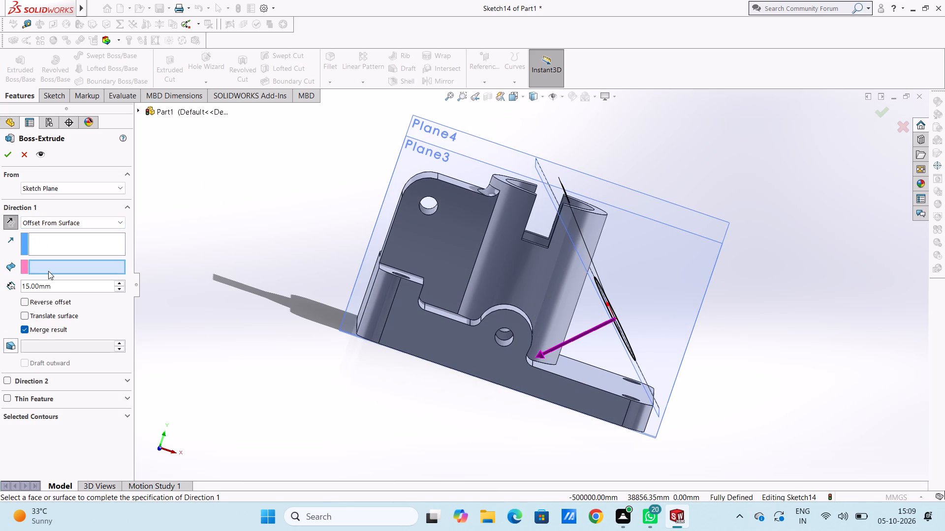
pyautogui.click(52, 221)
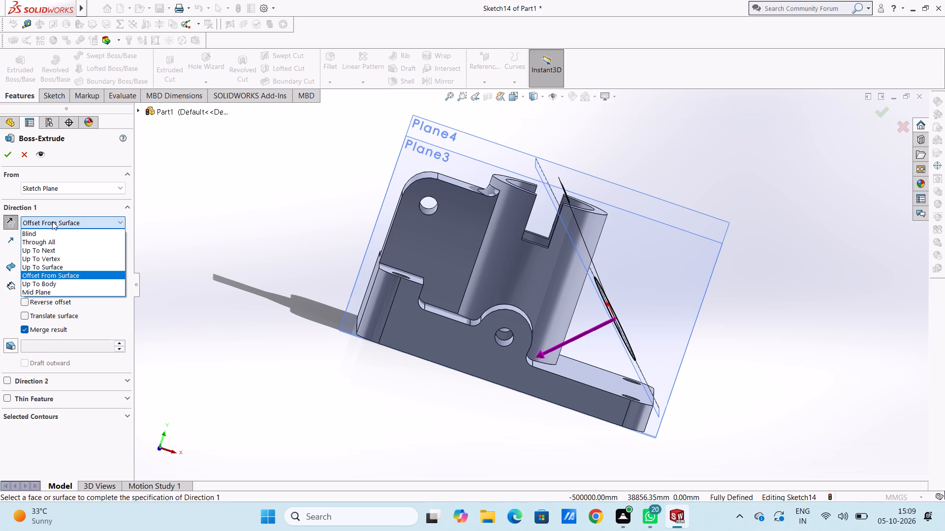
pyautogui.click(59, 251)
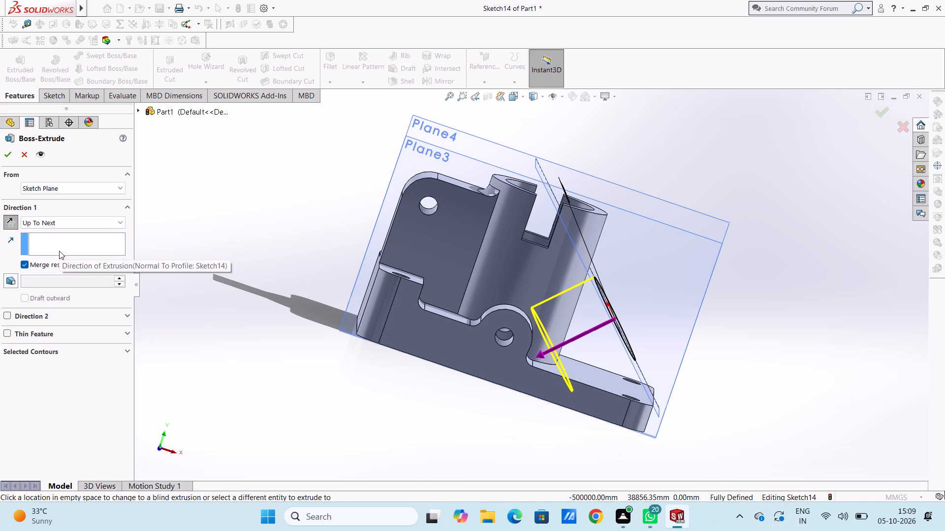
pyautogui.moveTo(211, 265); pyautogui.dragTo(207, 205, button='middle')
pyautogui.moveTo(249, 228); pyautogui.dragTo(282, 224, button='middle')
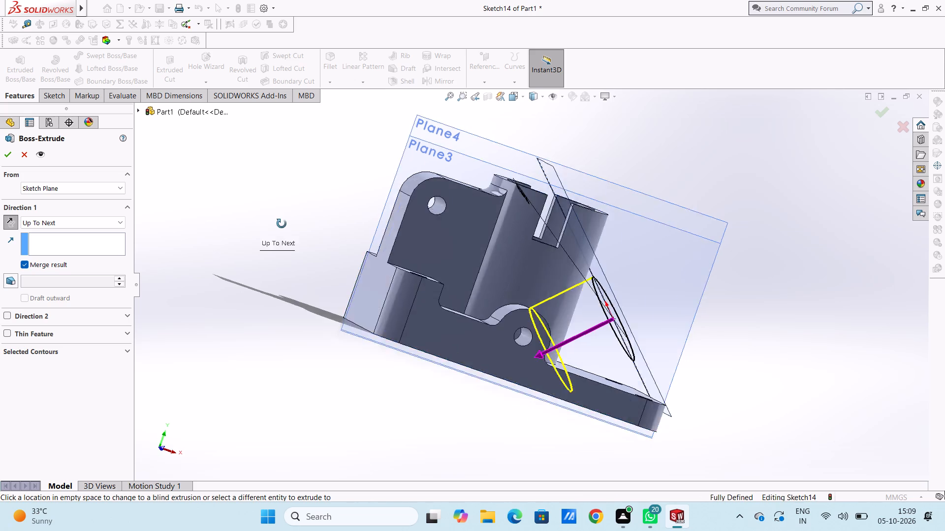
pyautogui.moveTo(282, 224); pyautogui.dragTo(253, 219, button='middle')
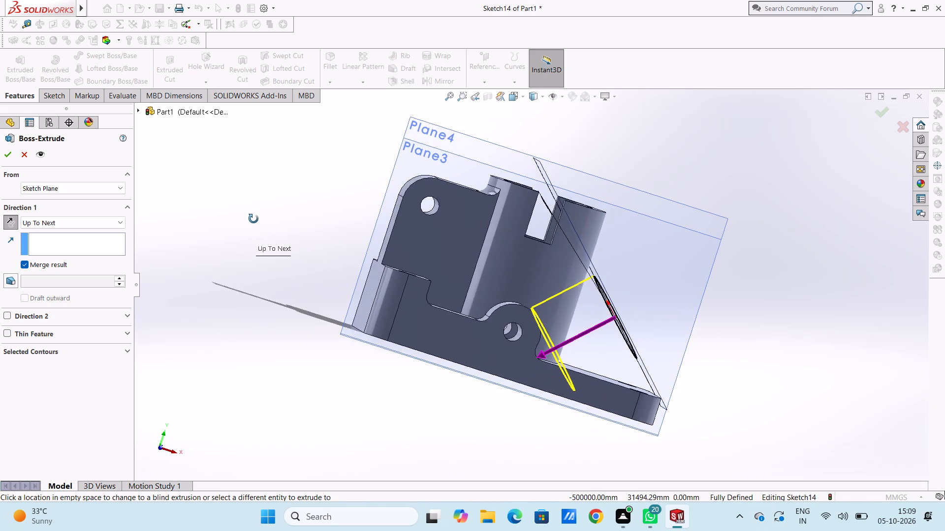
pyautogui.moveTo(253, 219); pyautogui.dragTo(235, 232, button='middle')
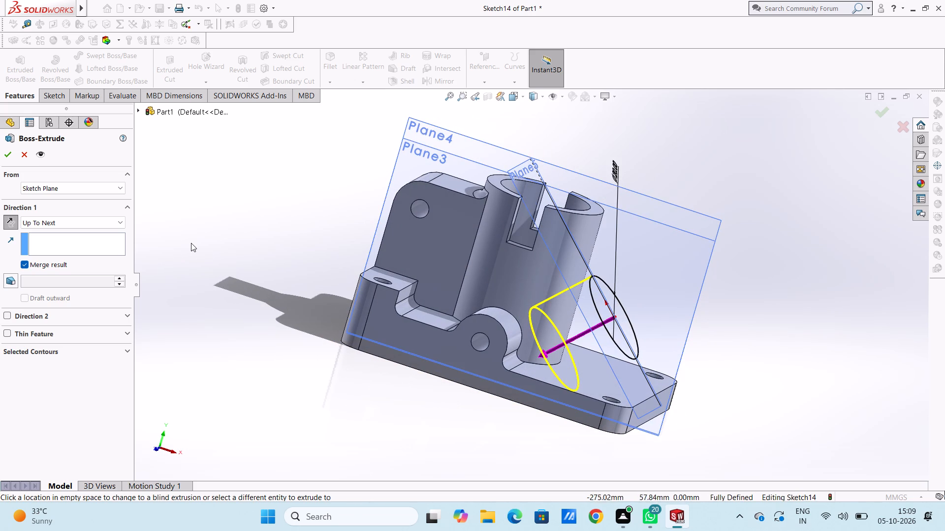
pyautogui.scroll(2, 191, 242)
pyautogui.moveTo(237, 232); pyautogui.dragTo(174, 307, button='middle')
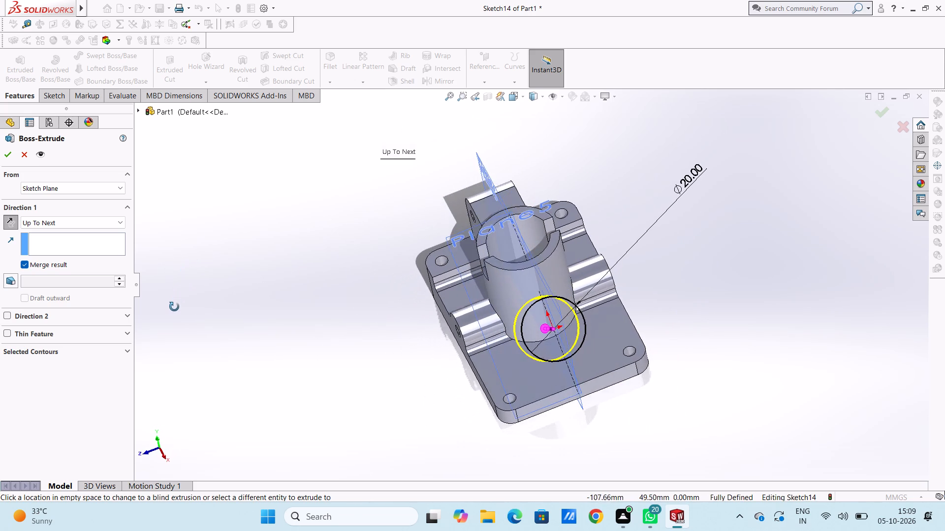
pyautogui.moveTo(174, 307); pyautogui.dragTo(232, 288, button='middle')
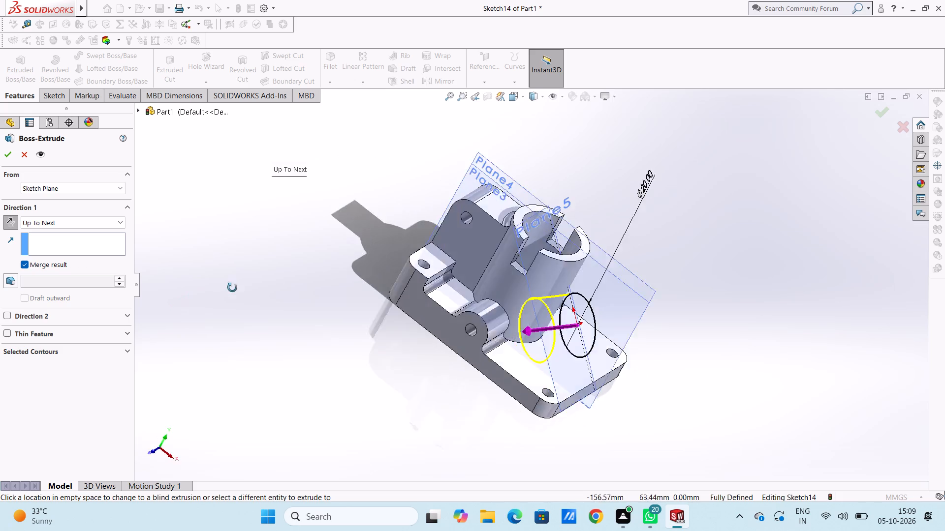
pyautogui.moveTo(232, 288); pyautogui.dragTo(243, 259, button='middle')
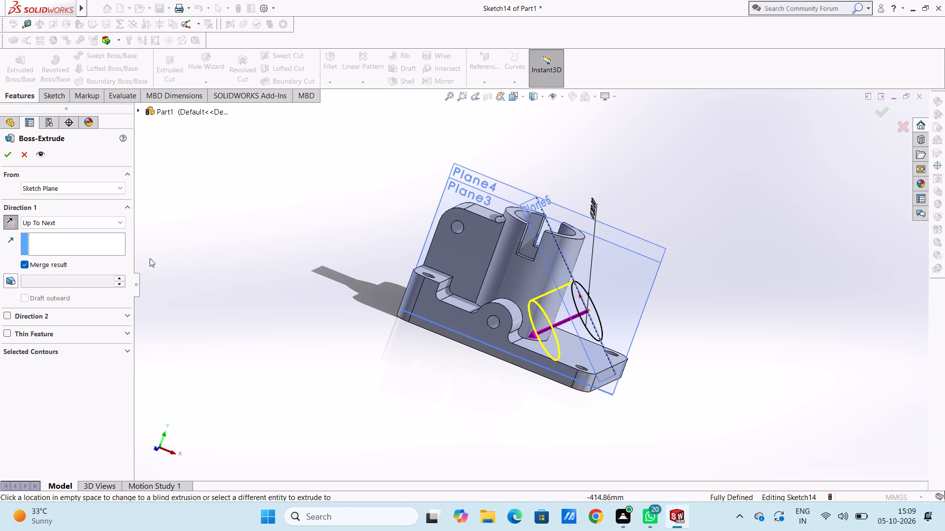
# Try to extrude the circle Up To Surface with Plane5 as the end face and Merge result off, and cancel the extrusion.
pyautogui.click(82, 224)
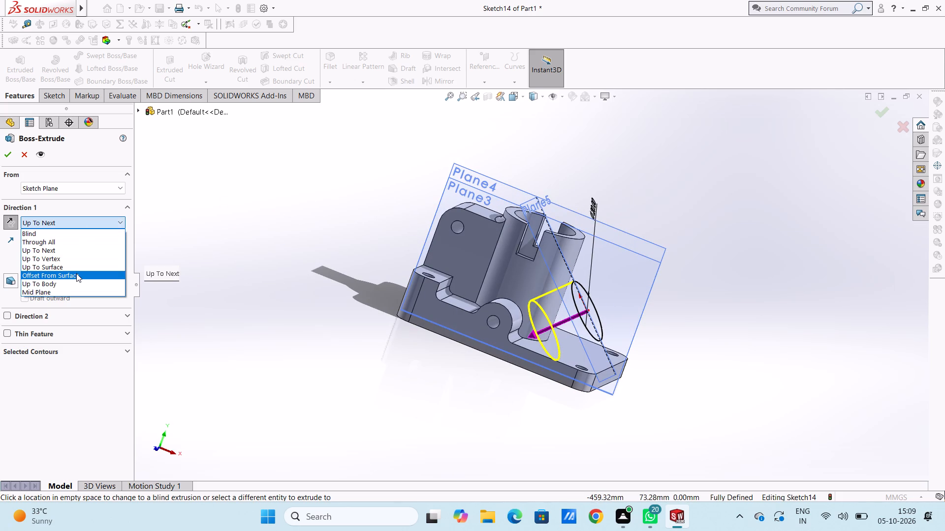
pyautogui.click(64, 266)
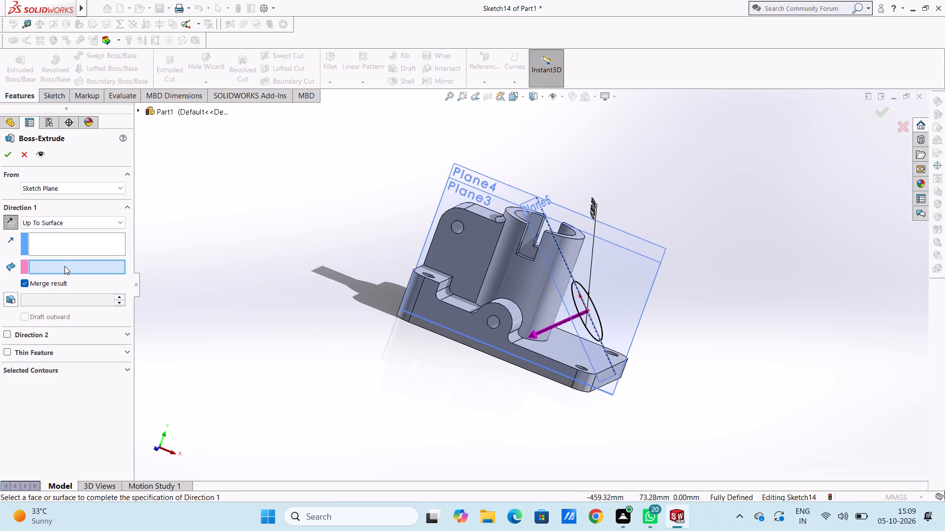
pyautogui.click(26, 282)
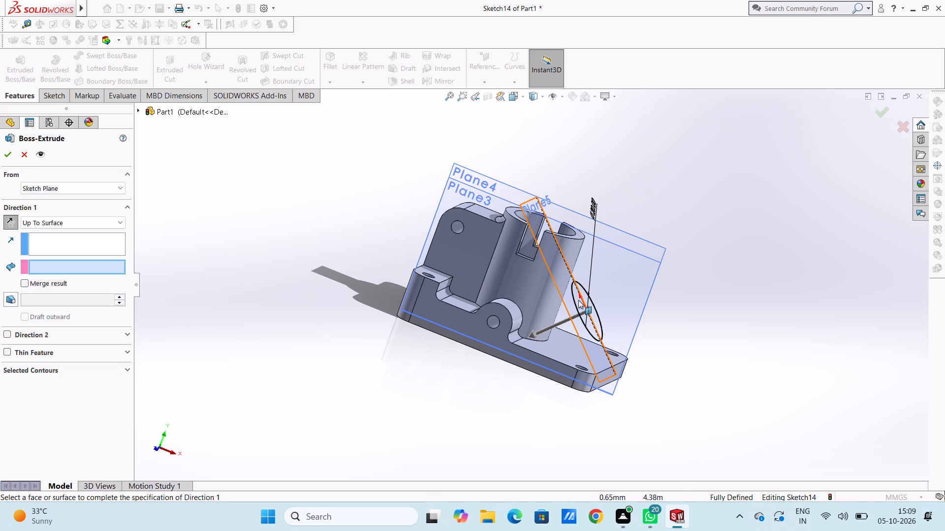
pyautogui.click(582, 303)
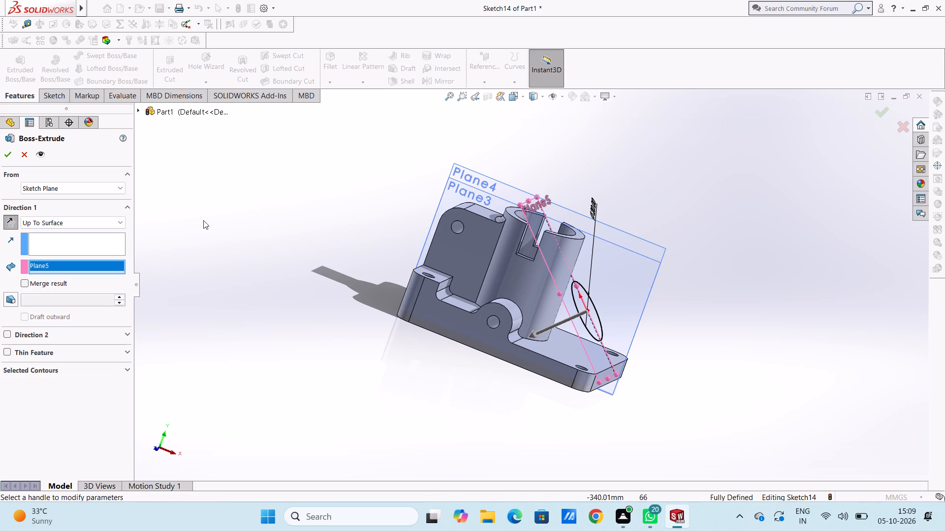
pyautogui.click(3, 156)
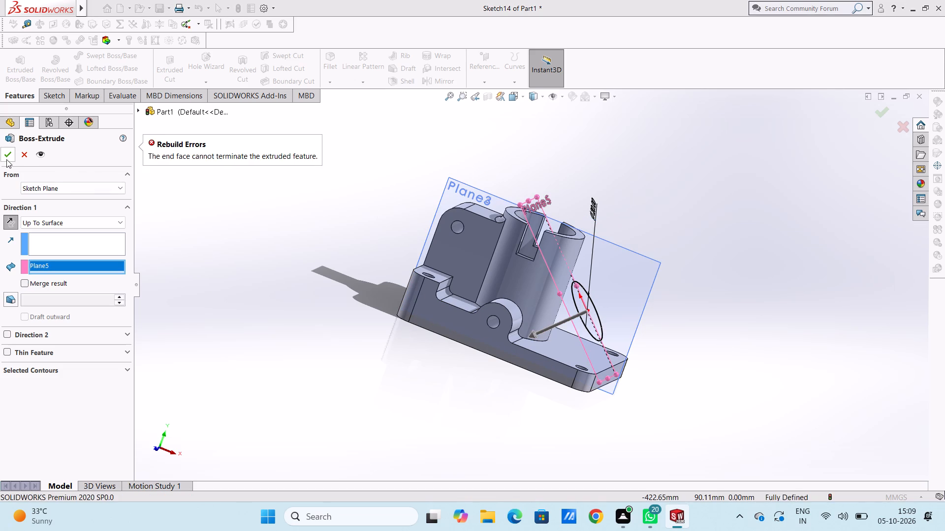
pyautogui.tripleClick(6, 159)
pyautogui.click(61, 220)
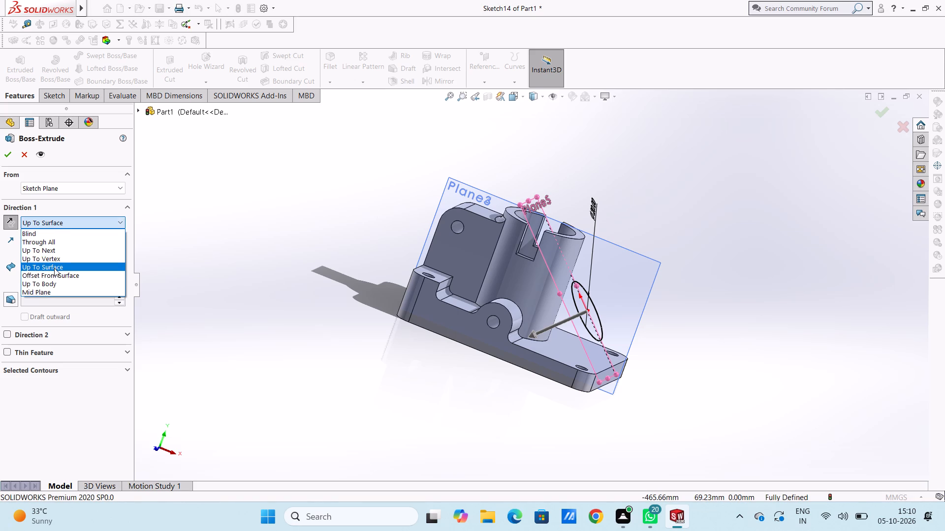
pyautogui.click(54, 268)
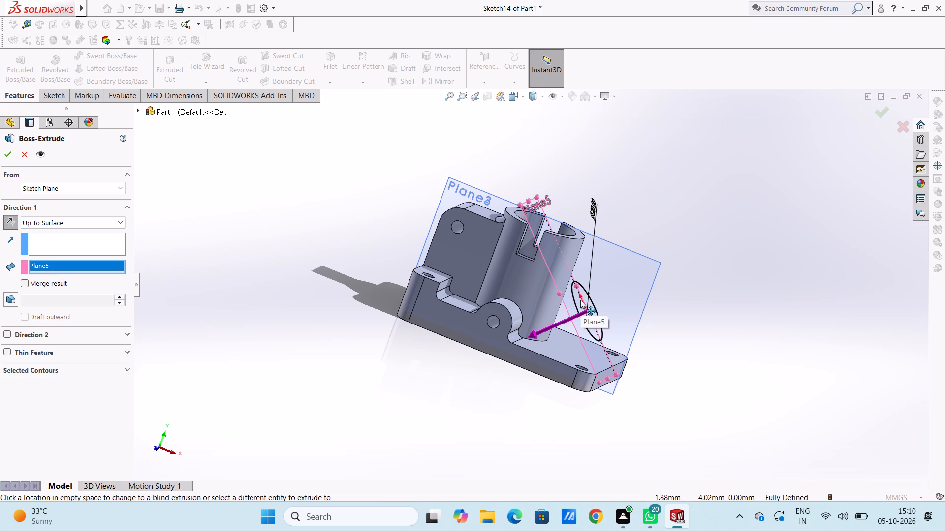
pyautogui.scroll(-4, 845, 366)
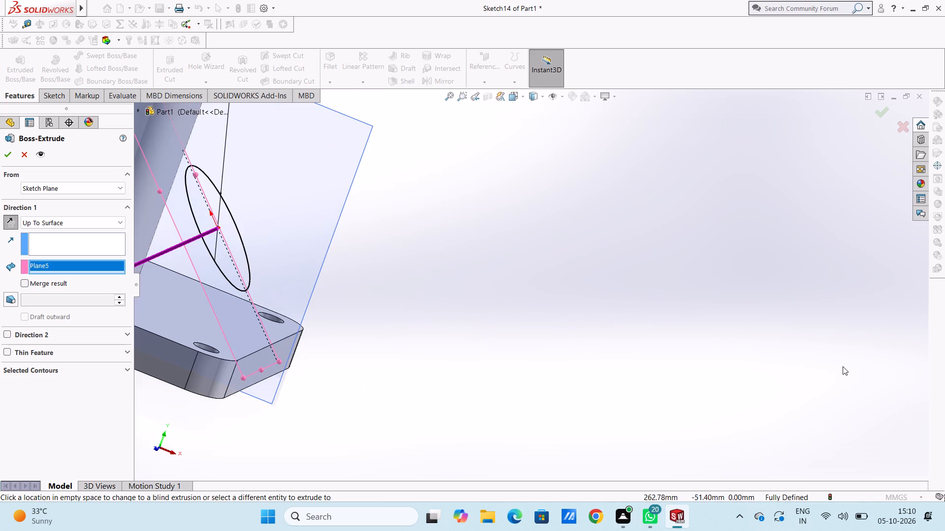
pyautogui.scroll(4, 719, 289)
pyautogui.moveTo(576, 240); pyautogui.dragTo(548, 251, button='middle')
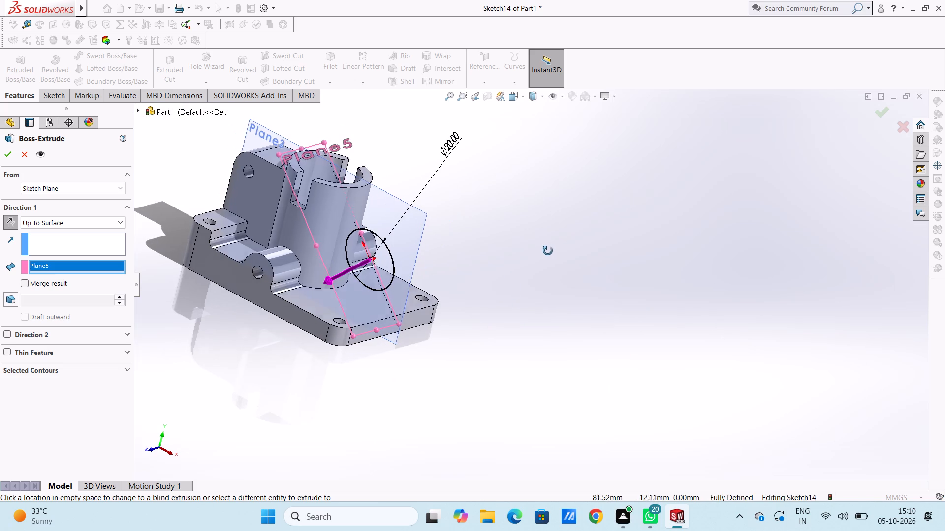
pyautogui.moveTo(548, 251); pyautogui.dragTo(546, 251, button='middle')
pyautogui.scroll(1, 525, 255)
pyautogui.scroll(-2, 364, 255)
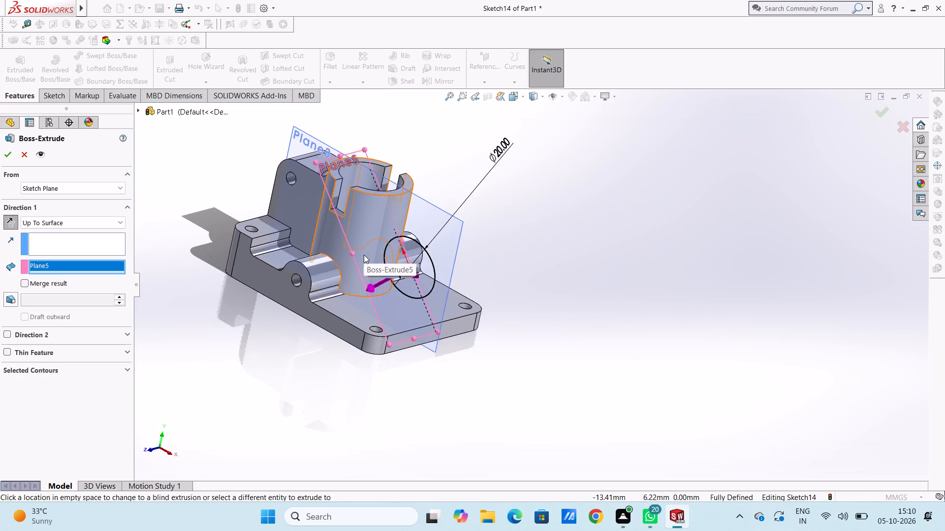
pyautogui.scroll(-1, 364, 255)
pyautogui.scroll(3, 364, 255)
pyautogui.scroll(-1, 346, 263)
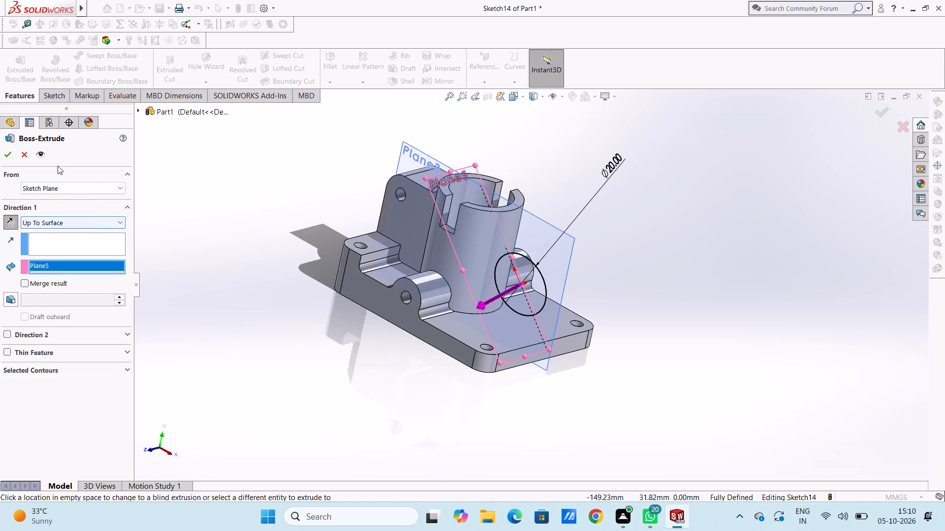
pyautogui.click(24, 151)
# Extrude the 20 mm circle in reverse, Up To Surface, ending at the base plate's top face with Merge result on.
pyautogui.click(26, 64)
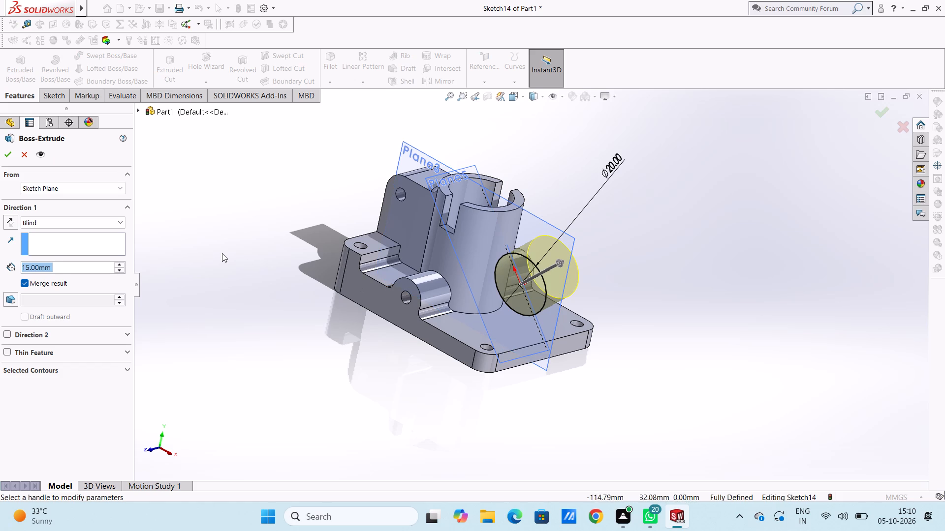
pyautogui.moveTo(222, 253); pyautogui.dragTo(252, 247, button='middle')
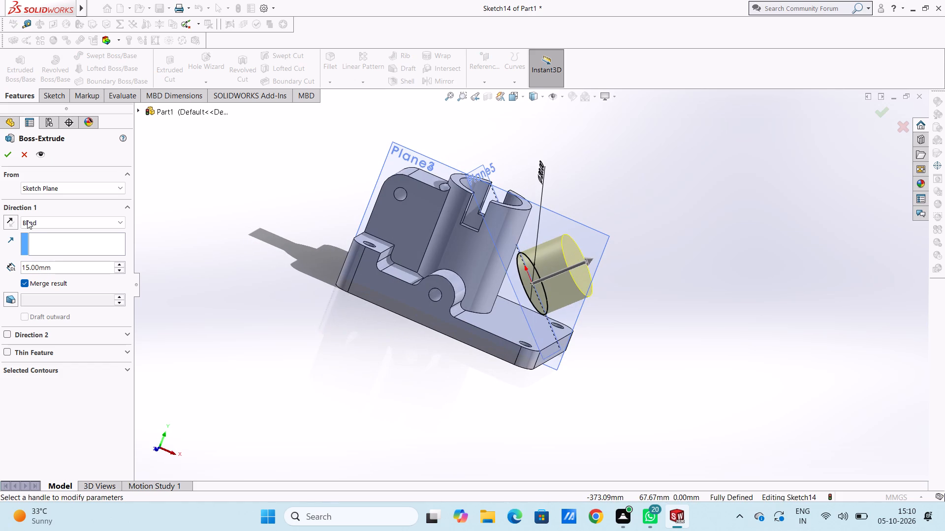
pyautogui.click(40, 220)
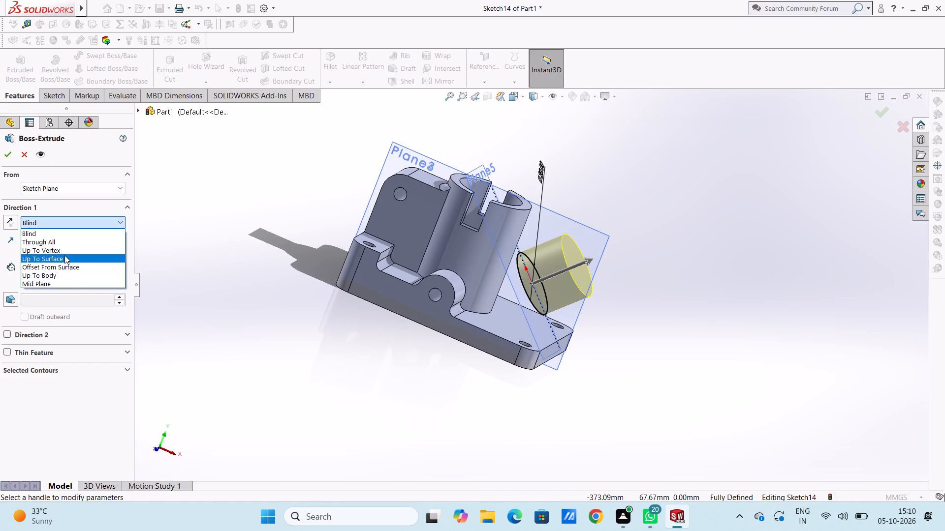
pyautogui.click(65, 256)
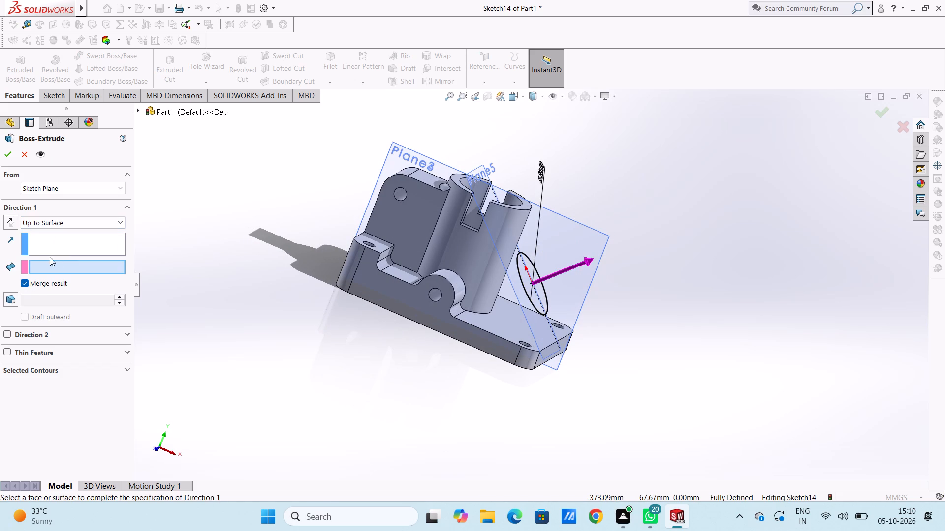
pyautogui.click(12, 217)
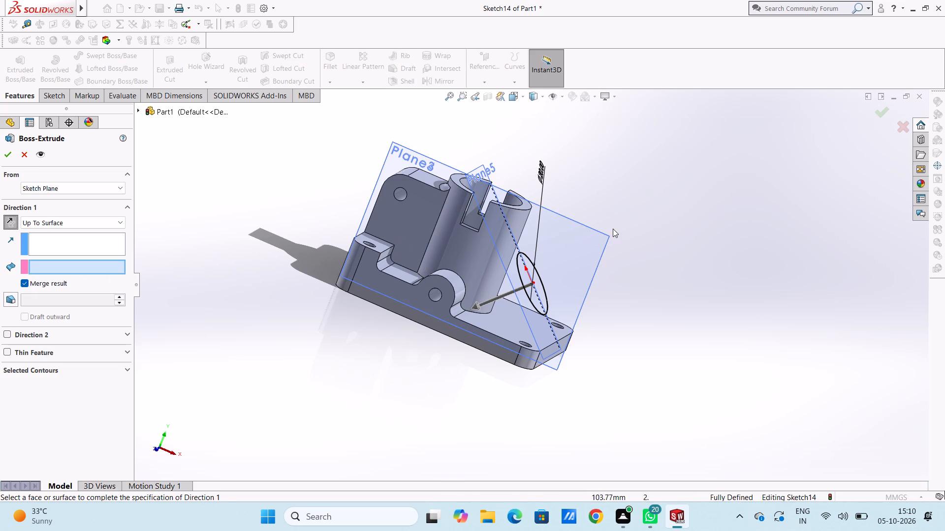
pyautogui.moveTo(634, 206); pyautogui.dragTo(628, 226, button='middle')
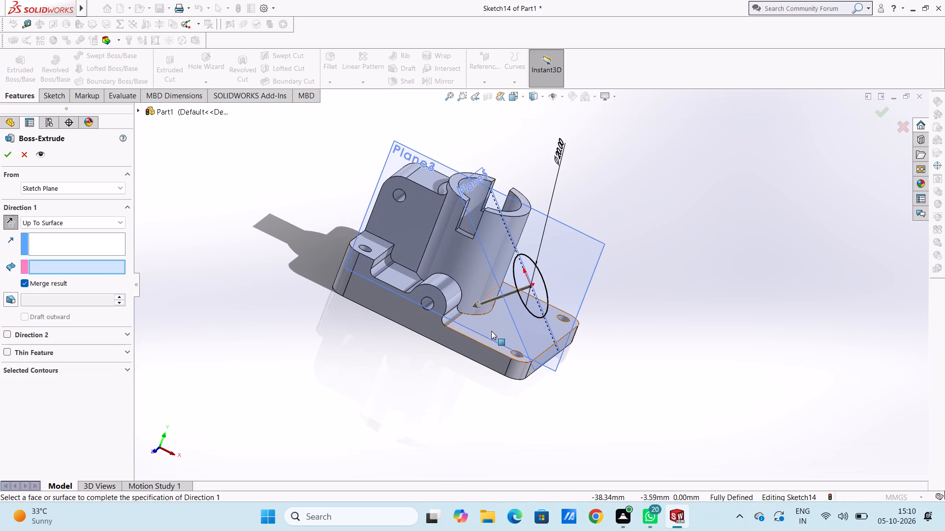
pyautogui.click(483, 324)
pyautogui.moveTo(318, 342); pyautogui.dragTo(329, 331, button='middle')
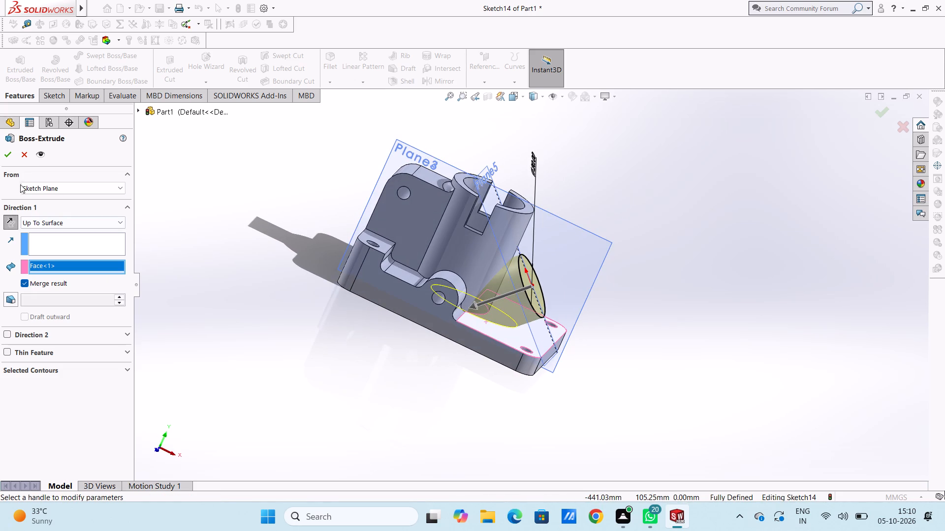
pyautogui.click(8, 156)
pyautogui.click(282, 250)
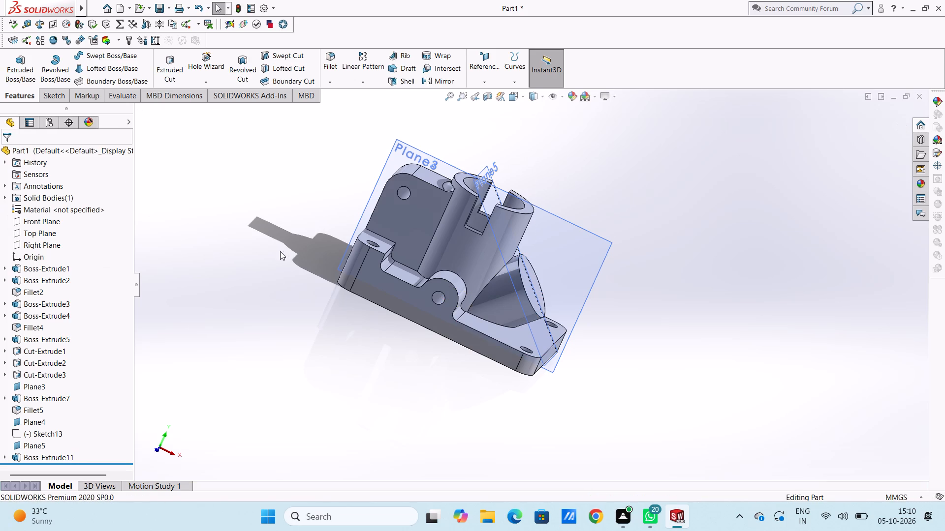
# Examine from several sides how the angled boss meets the vertical tube and the base plate.
pyautogui.moveTo(270, 256); pyautogui.dragTo(283, 223, button='middle')
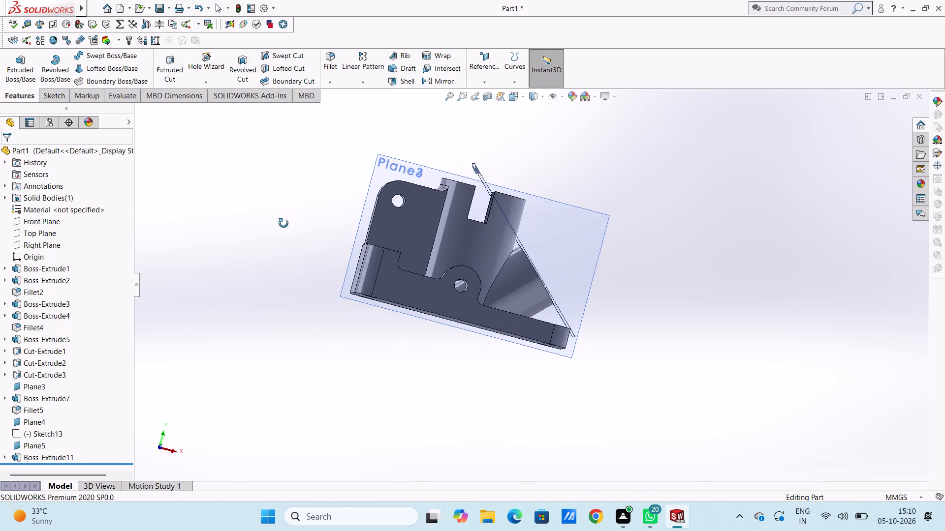
pyautogui.moveTo(283, 223); pyautogui.dragTo(286, 214, button='middle')
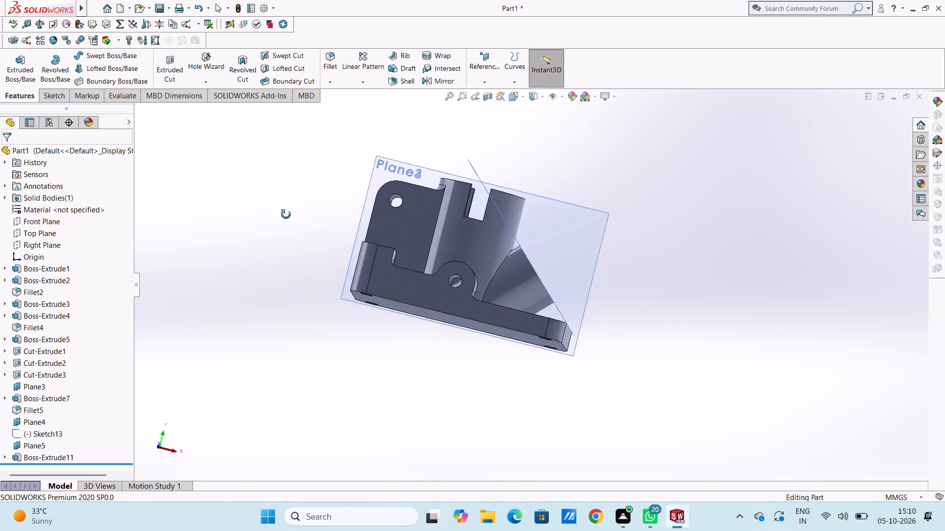
pyautogui.moveTo(286, 214); pyautogui.dragTo(275, 262, button='middle')
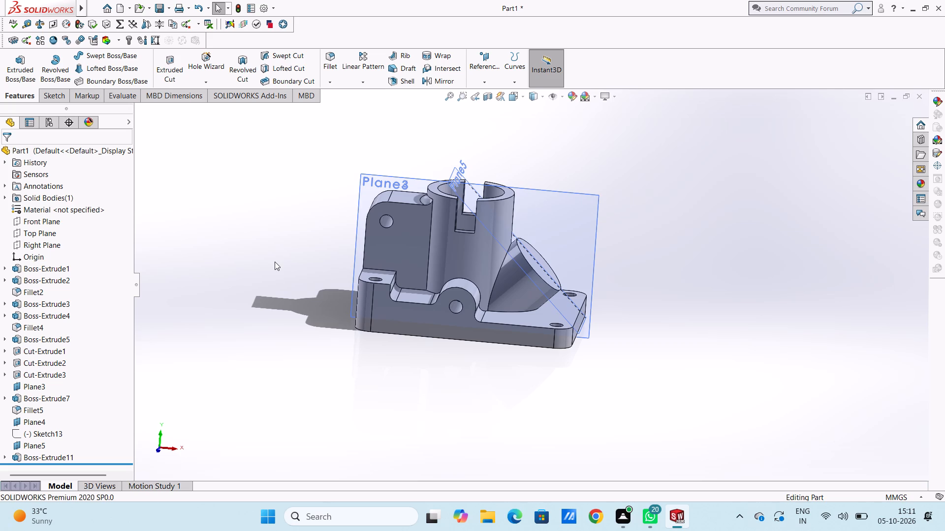
pyautogui.moveTo(248, 239); pyautogui.dragTo(302, 207, button='middle')
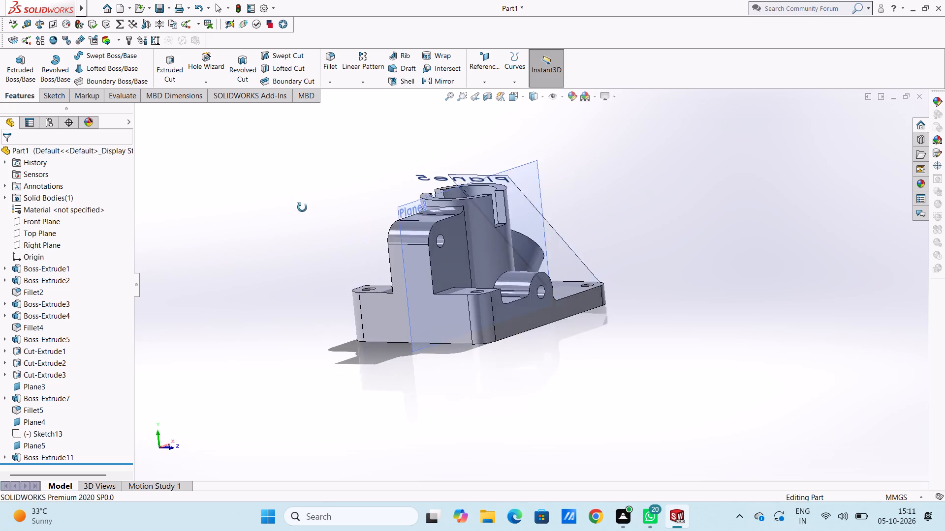
pyautogui.moveTo(302, 207); pyautogui.dragTo(261, 200, button='middle')
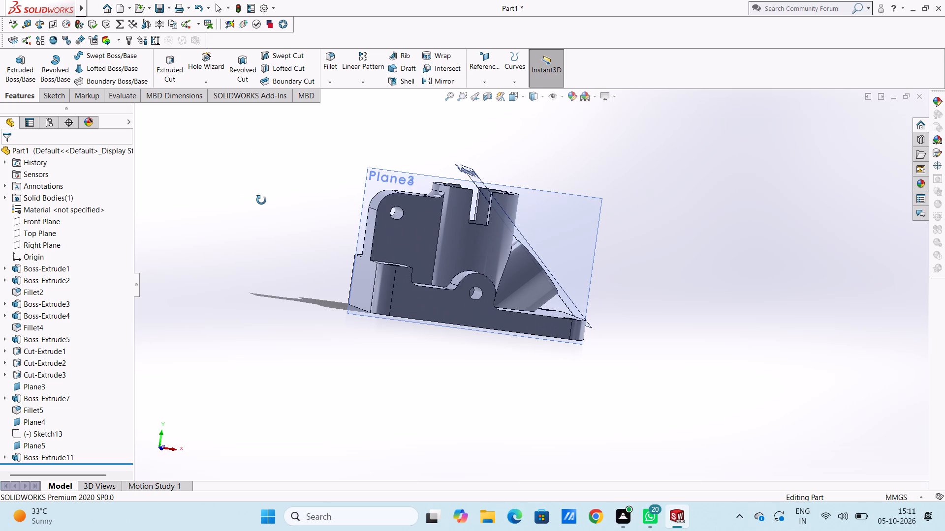
pyautogui.moveTo(261, 200); pyautogui.dragTo(219, 225, button='middle')
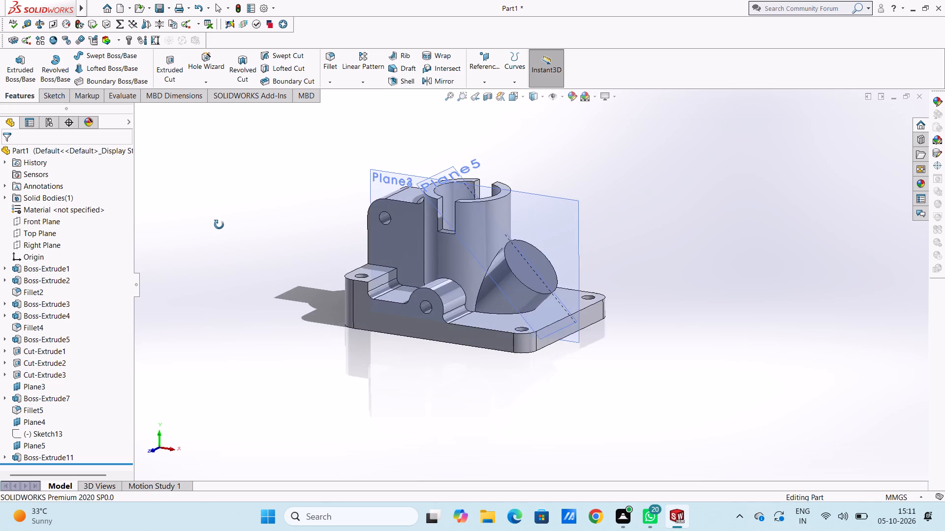
pyautogui.moveTo(219, 225); pyautogui.dragTo(264, 220, button='middle')
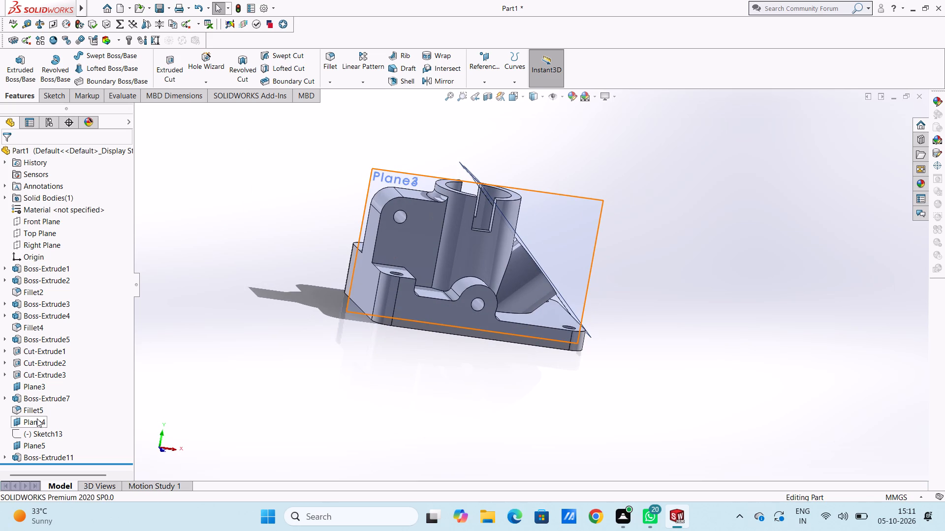
# Hide the reference planes Plane5, Plane4 and Plane3.
pyautogui.scroll(-4, 37, 418)
pyautogui.scroll(5, 37, 418)
pyautogui.click(40, 442)
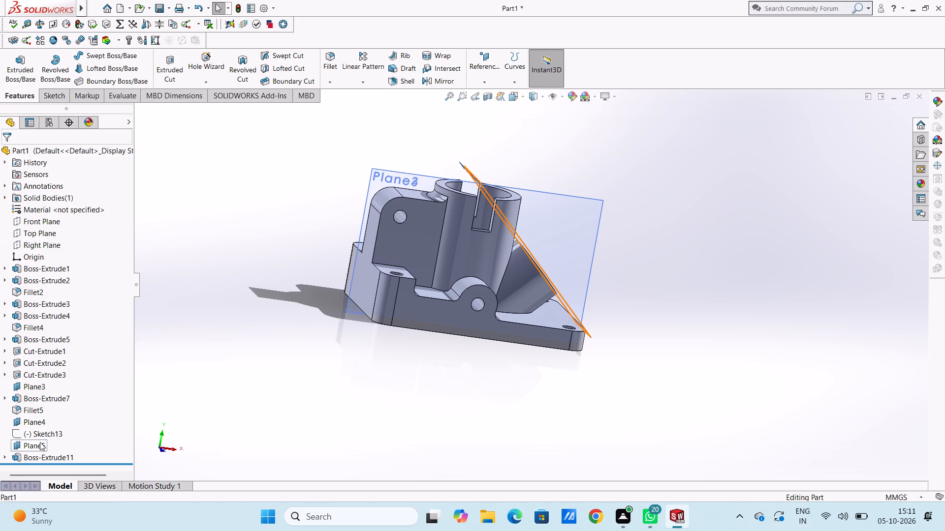
pyautogui.click(65, 426)
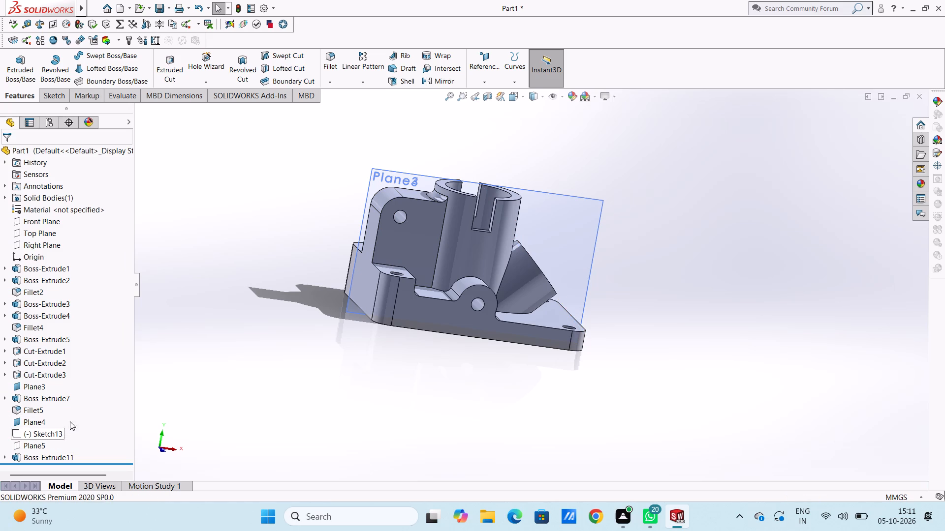
pyautogui.click(39, 421)
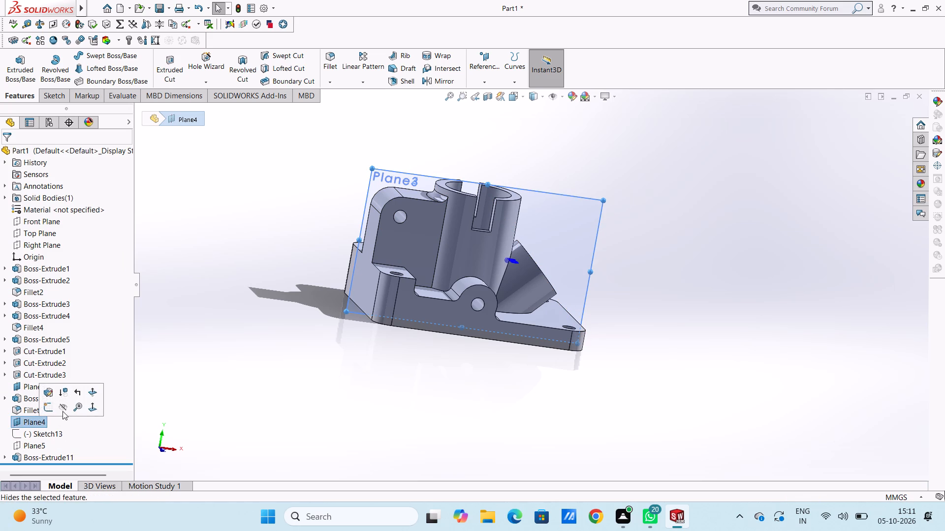
pyautogui.click(63, 409)
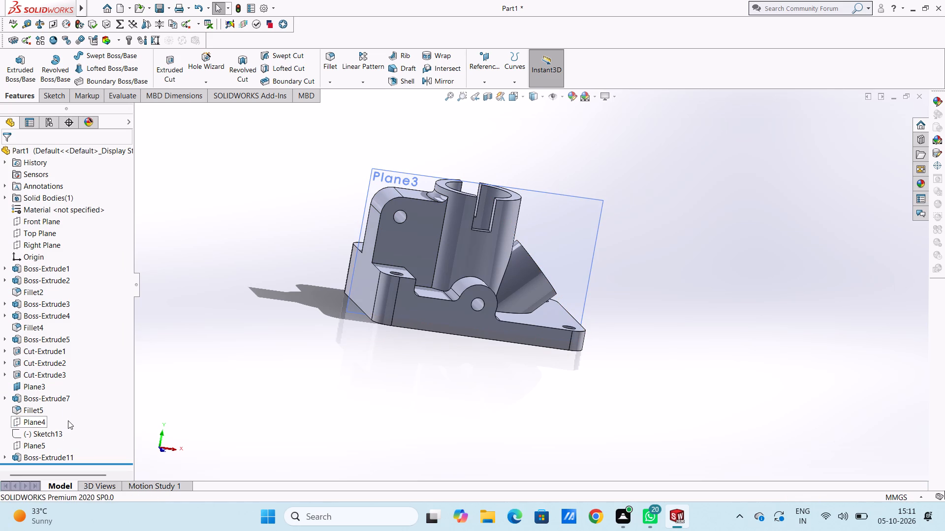
pyautogui.click(209, 336)
pyautogui.moveTo(284, 248); pyautogui.dragTo(252, 265, button='middle')
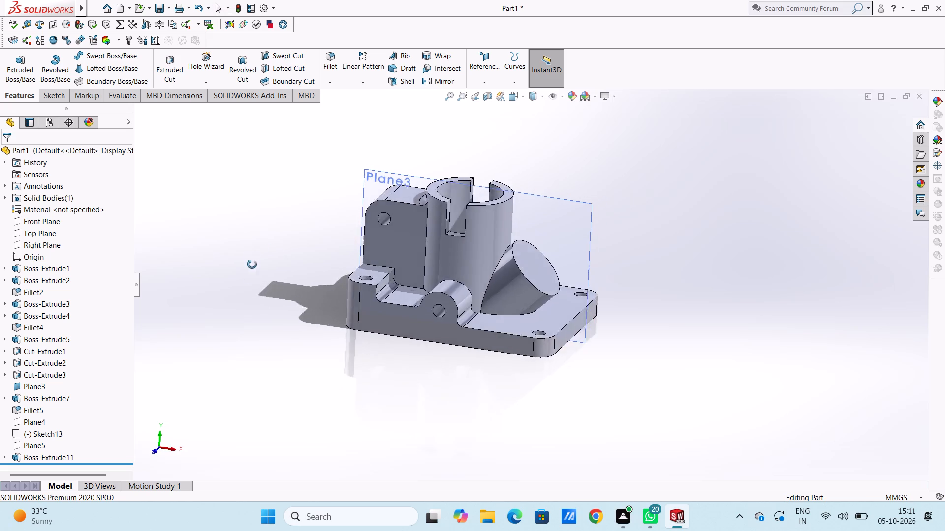
pyautogui.moveTo(252, 265); pyautogui.dragTo(271, 230, button='middle')
pyautogui.click(558, 204)
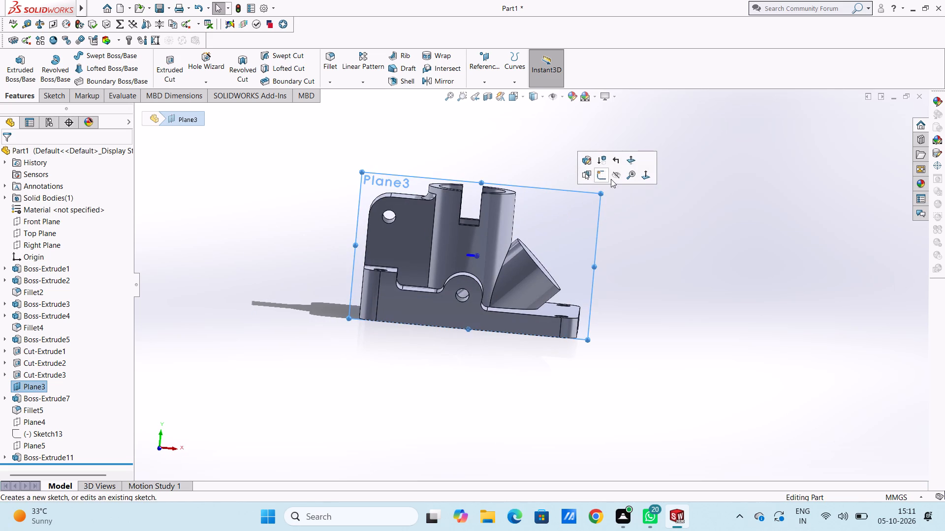
pyautogui.click(615, 174)
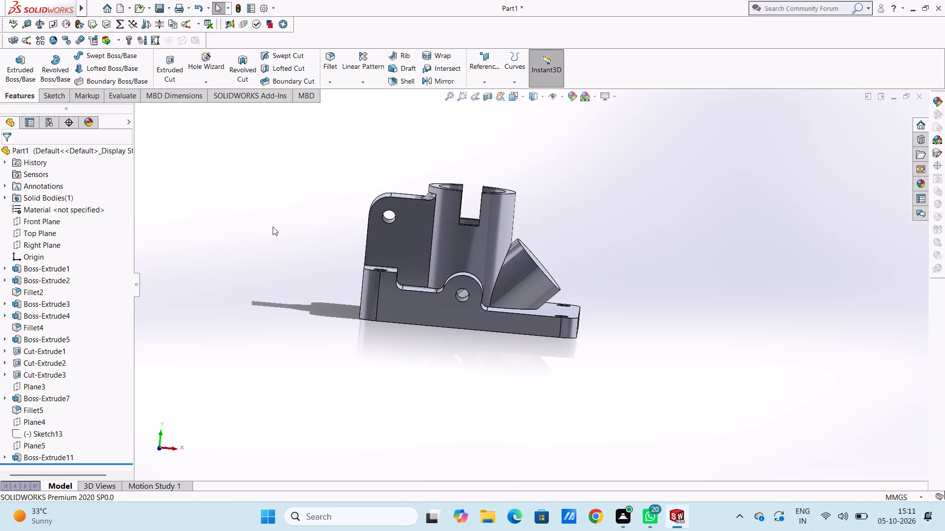
# Sketch a circle of 2 mm radius on the base's front face, concentric with and matching the horizontal tube's hole.
pyautogui.hotkey('ctrl', '1')
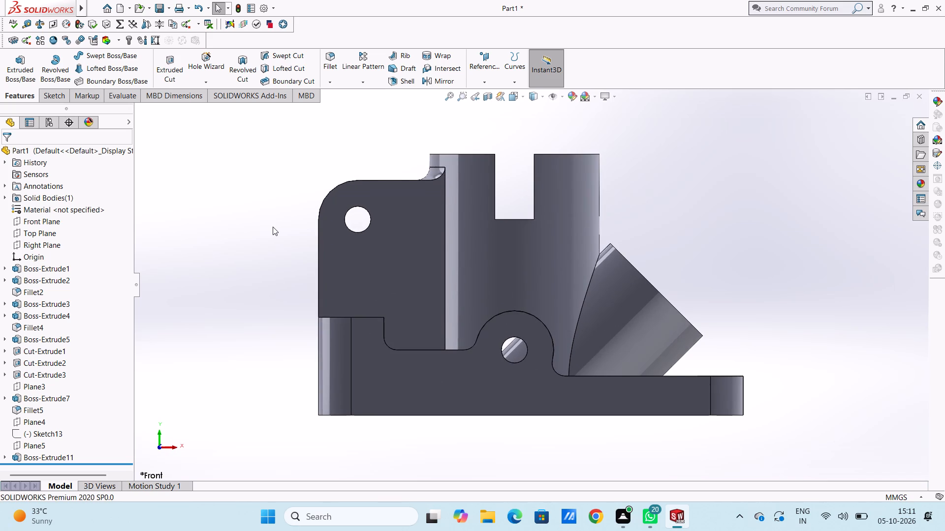
pyautogui.scroll(1, 273, 227)
pyautogui.click(518, 381)
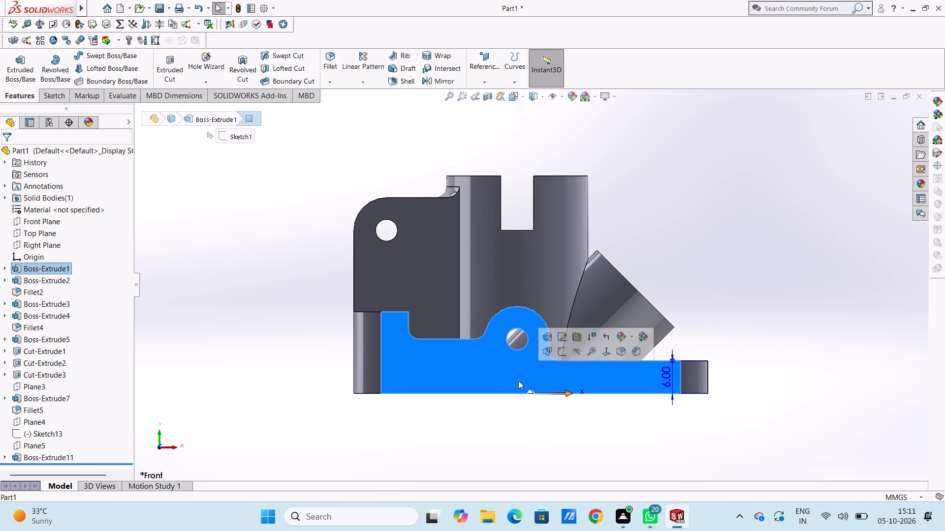
pyautogui.click(560, 354)
pyautogui.click(302, 299)
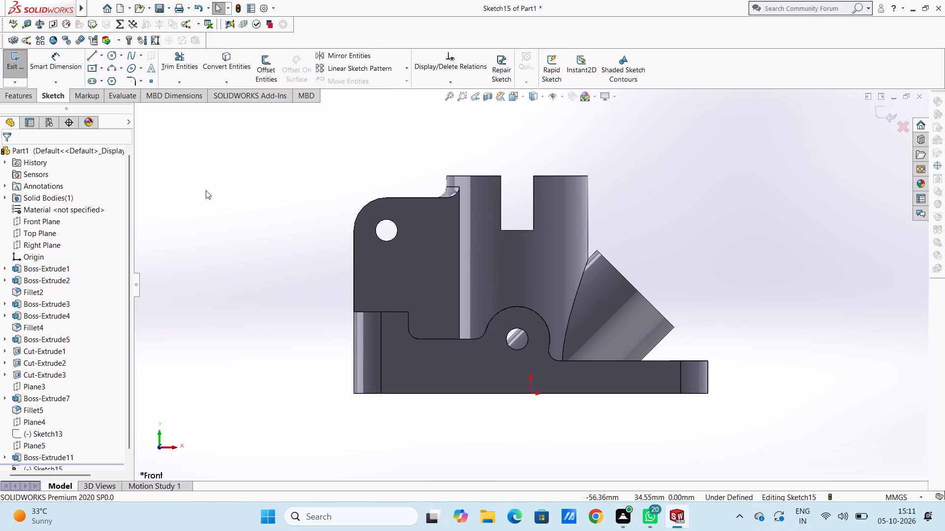
pyautogui.click(108, 54)
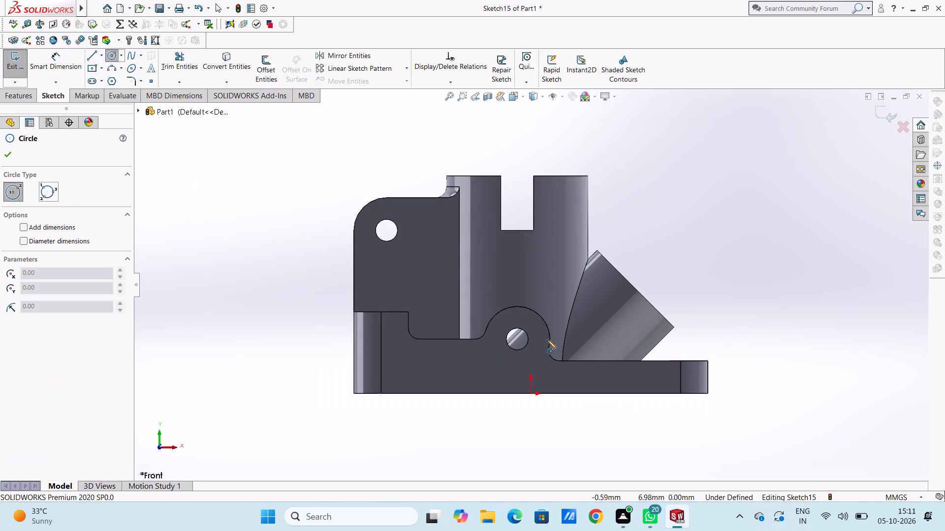
pyautogui.scroll(-4, 557, 331)
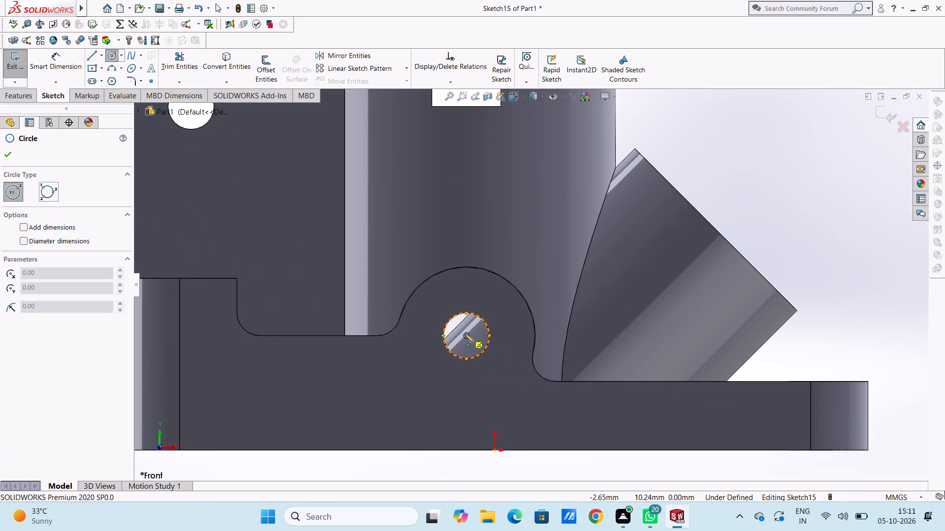
pyautogui.click(465, 335)
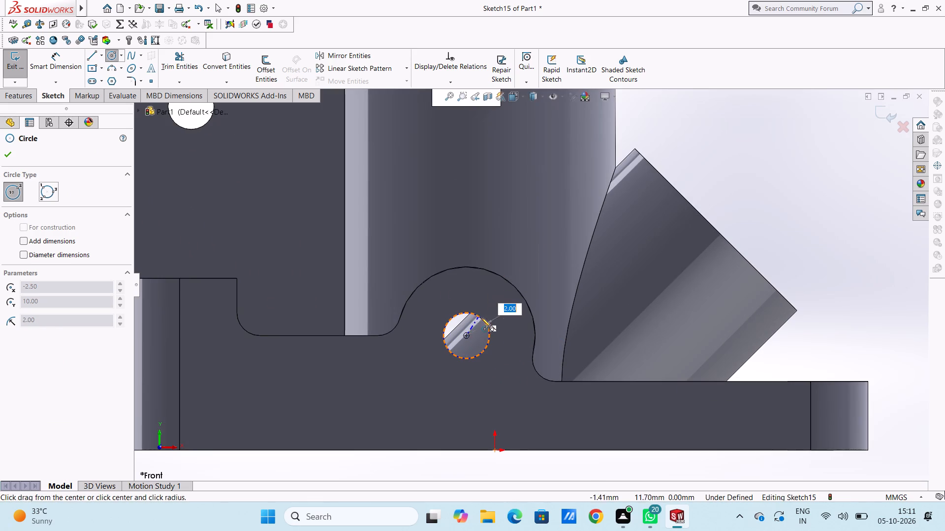
pyautogui.click(484, 320)
pyautogui.click(8, 153)
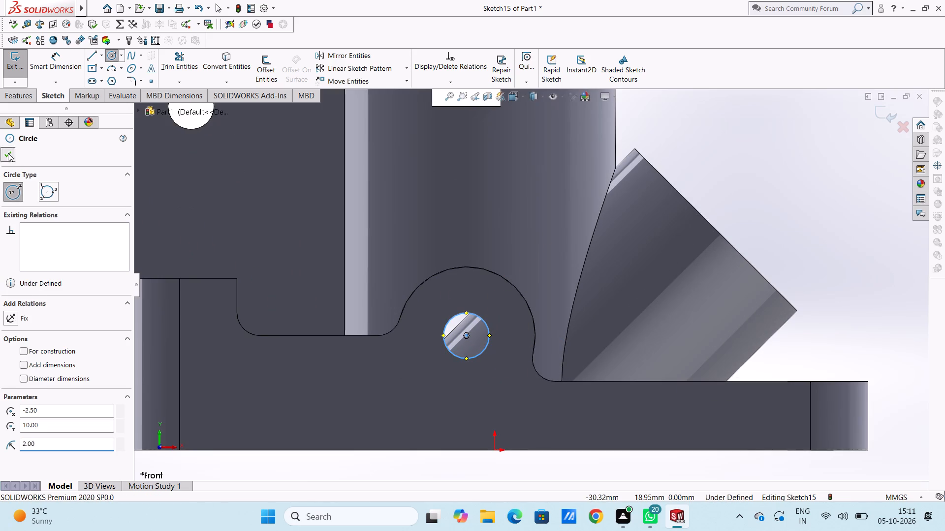
# Dimension the new circle's diameter at 4 mm.
pyautogui.scroll(5, 283, 273)
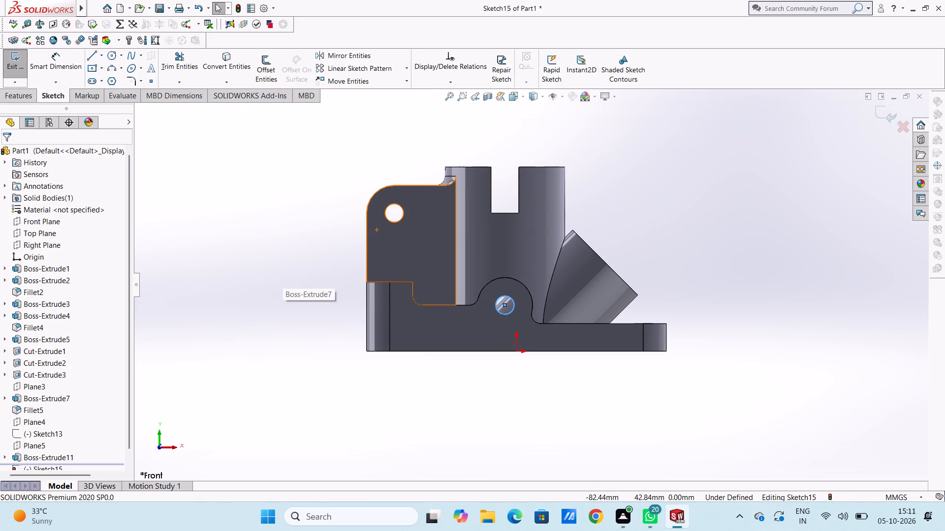
pyautogui.click(64, 63)
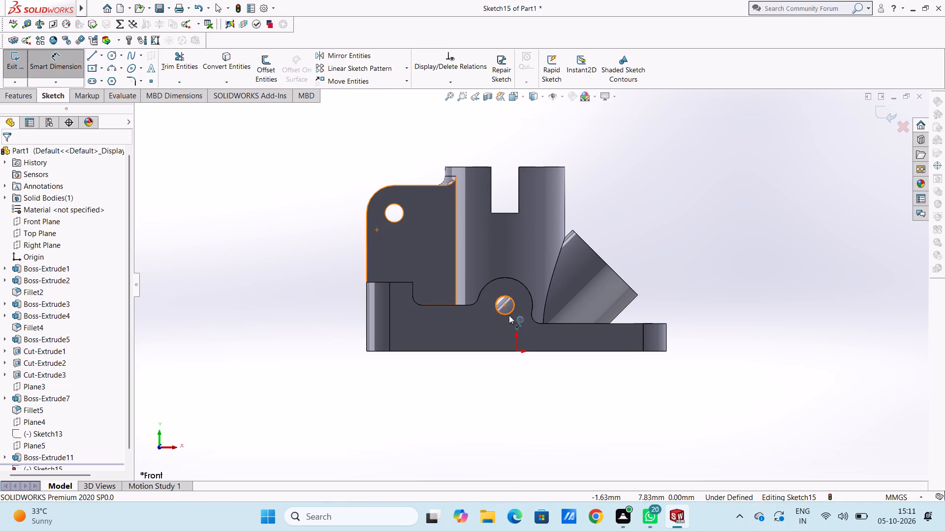
pyautogui.click(509, 315)
pyautogui.click(397, 410)
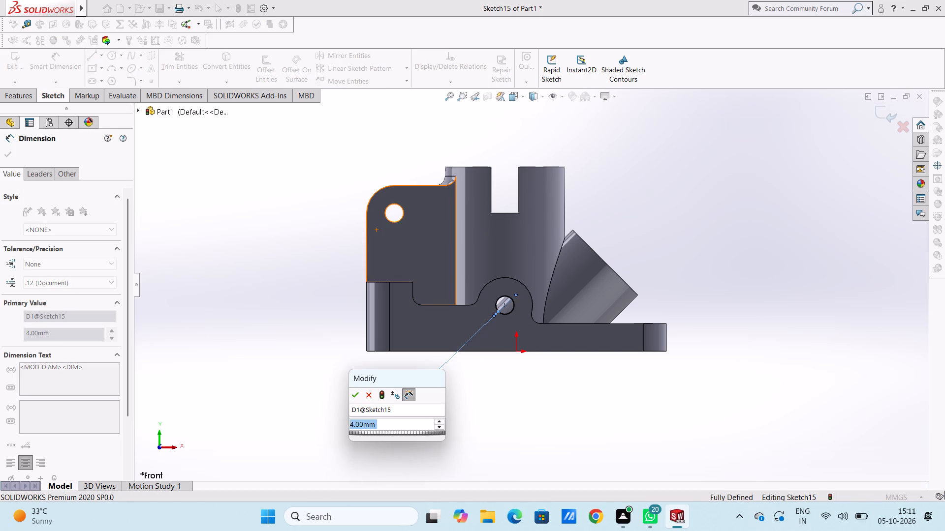
pyautogui.click(354, 395)
pyautogui.click(320, 400)
# Cut-extrude the 4 mm circle through the horizontal tube to a blind depth of 100 mm.
pyautogui.scroll(3, 339, 400)
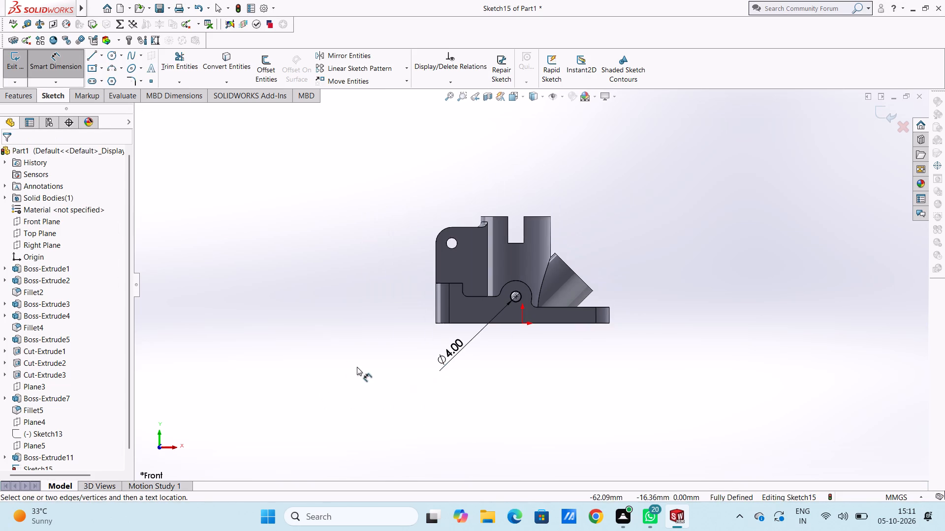
pyautogui.moveTo(357, 367); pyautogui.dragTo(300, 406, button='middle')
pyautogui.click(20, 96)
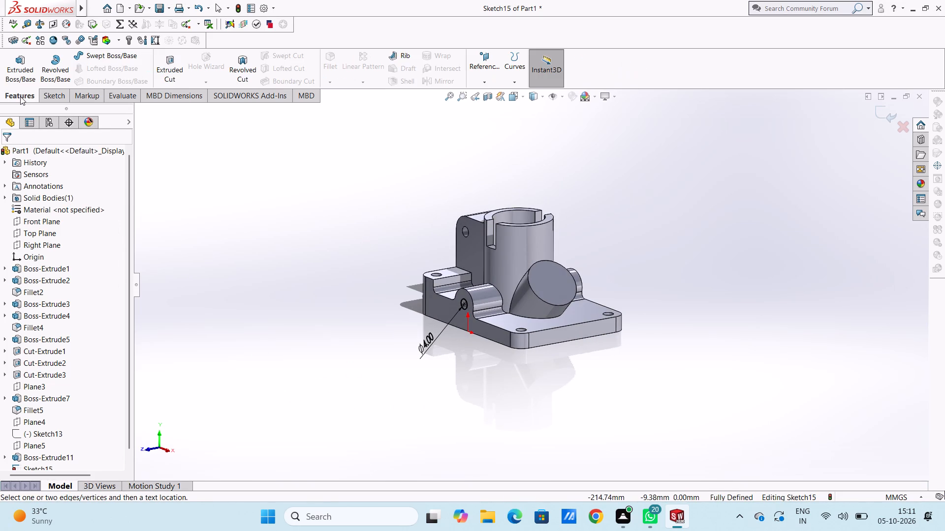
pyautogui.click(169, 63)
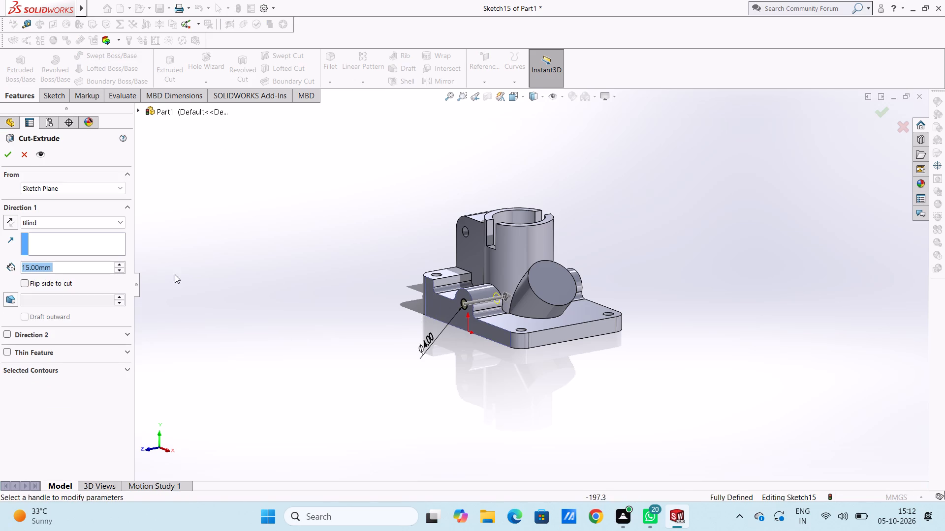
pyautogui.write('100')
pyautogui.press('Return')
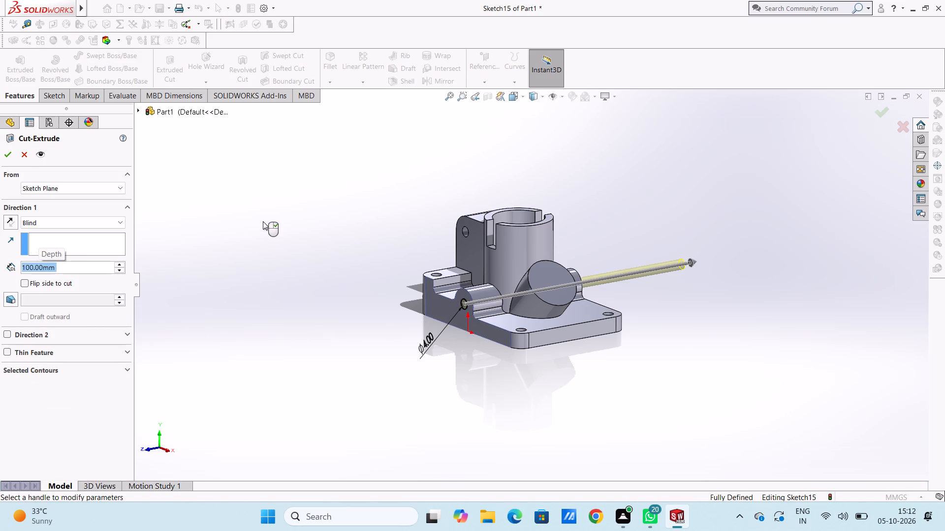
pyautogui.click(4, 154)
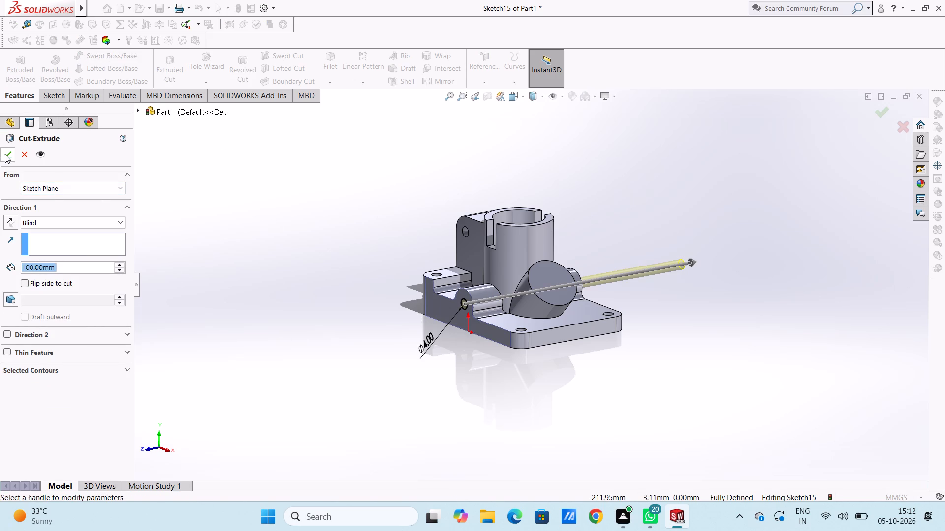
pyautogui.click(294, 288)
# Open a new sketch on the slotted vertical tube's top annular face.
pyautogui.moveTo(289, 288); pyautogui.dragTo(351, 271, button='middle')
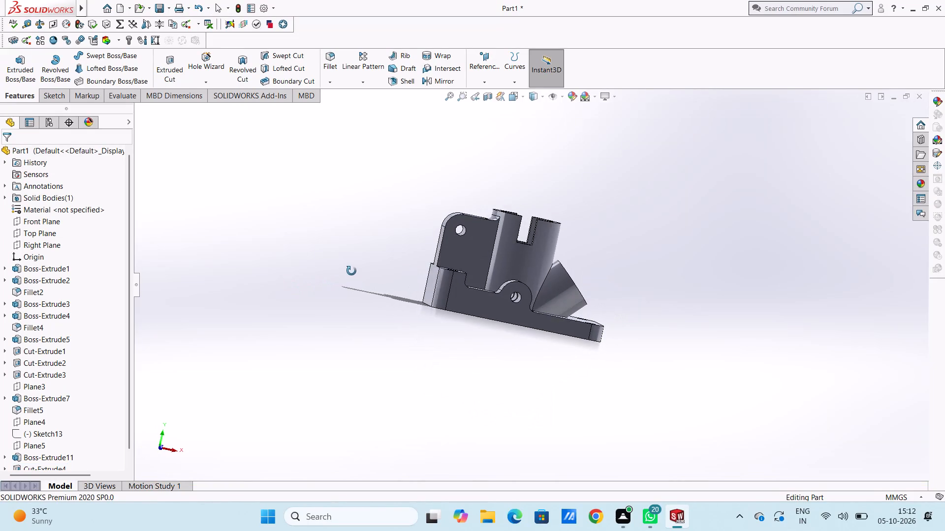
pyautogui.moveTo(351, 271); pyautogui.dragTo(335, 410, button='middle')
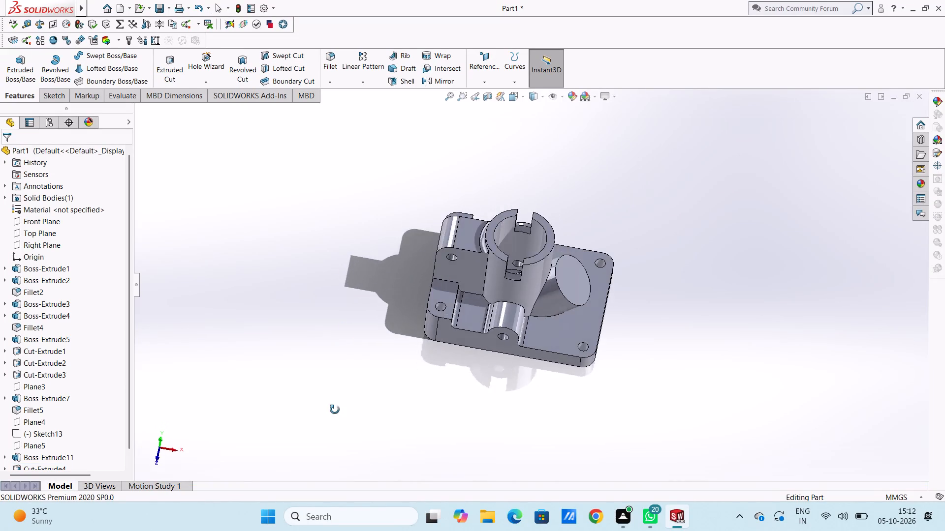
pyautogui.moveTo(335, 410); pyautogui.dragTo(334, 425, button='middle')
pyautogui.moveTo(304, 281); pyautogui.dragTo(307, 339, button='middle')
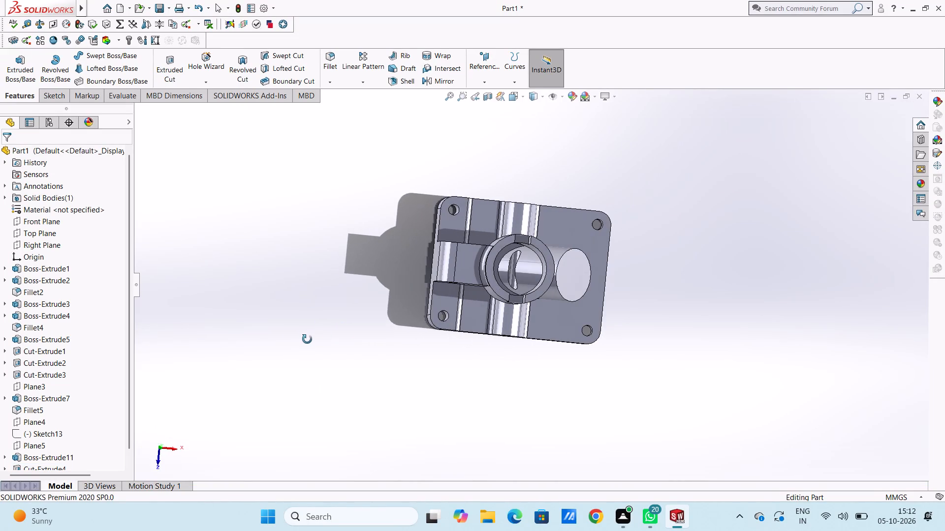
pyautogui.moveTo(307, 339); pyautogui.dragTo(295, 340, button='middle')
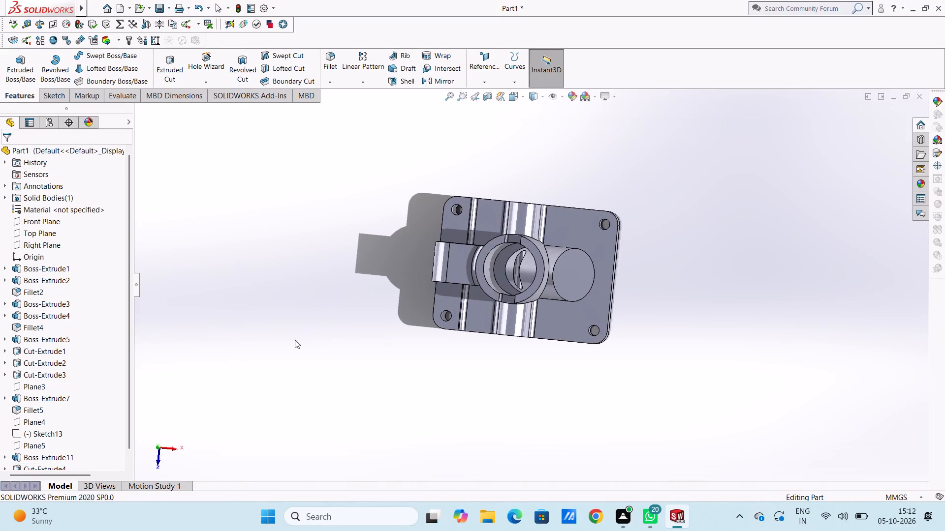
pyautogui.hotkey('ctrl', '5')
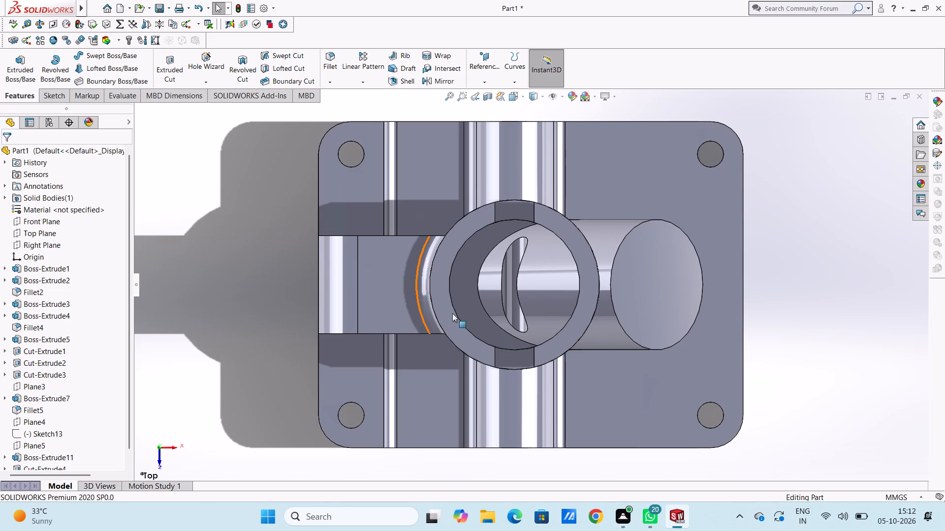
pyautogui.click(442, 266)
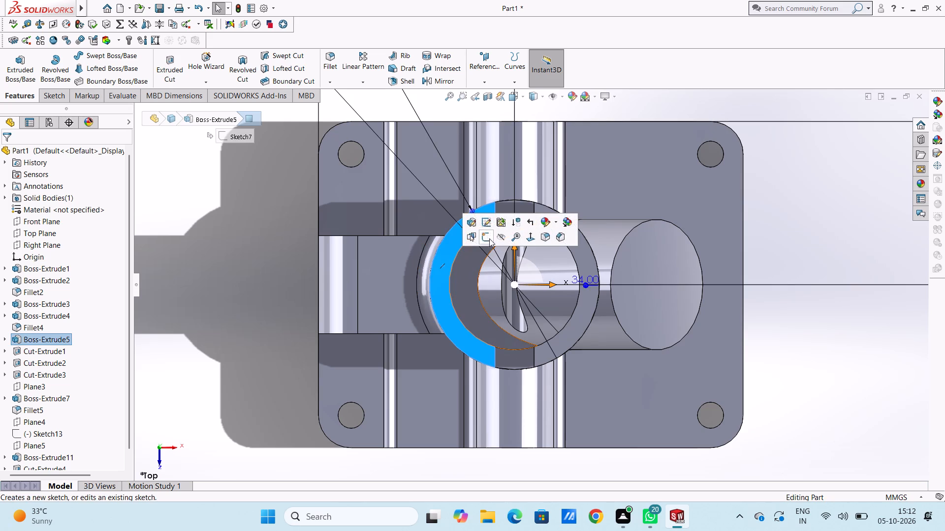
pyautogui.click(483, 235)
pyautogui.click(227, 323)
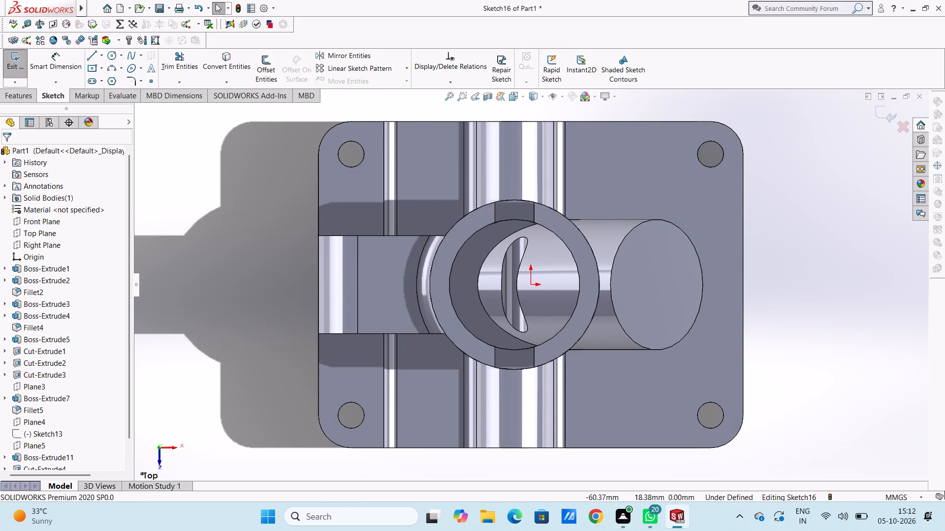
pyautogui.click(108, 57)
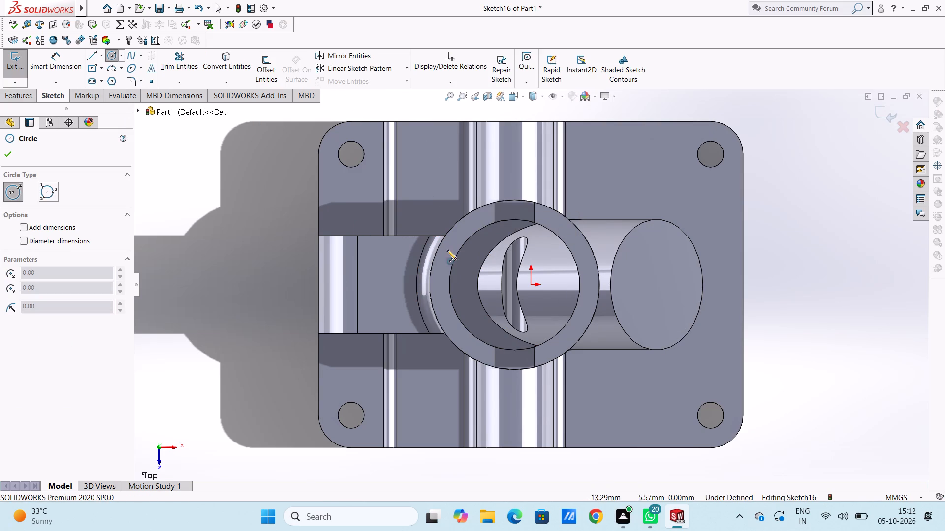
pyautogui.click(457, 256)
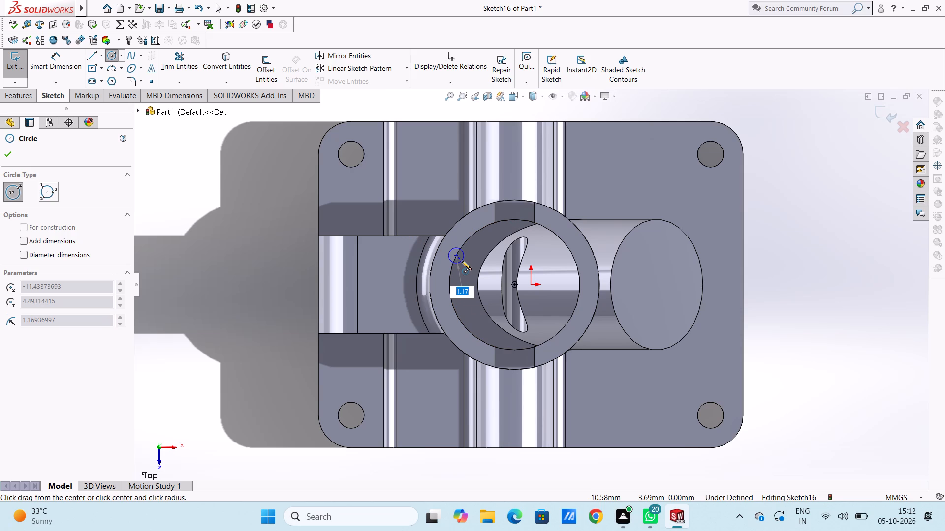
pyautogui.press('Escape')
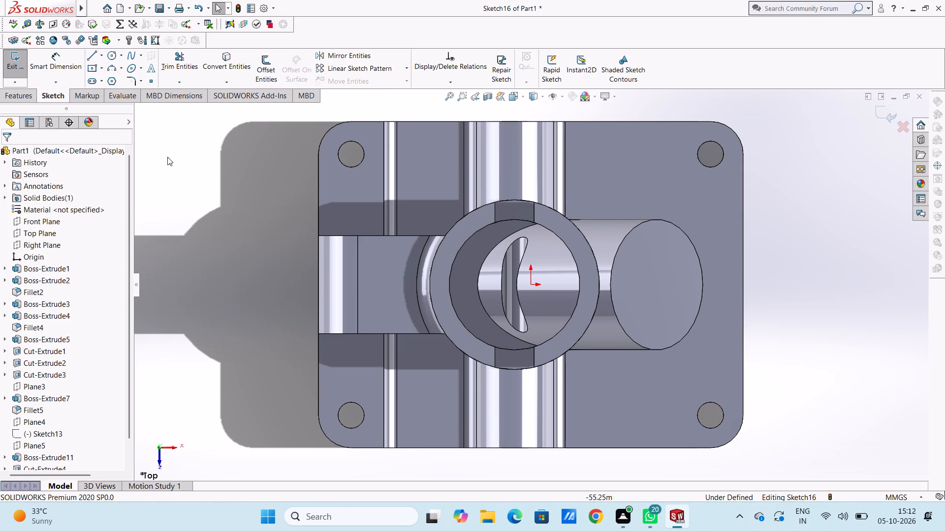
# Sketch a circle centred on the vertical tube and coincident with its bore edge, and dimension its diameter at 20 mm.
pyautogui.click(110, 54)
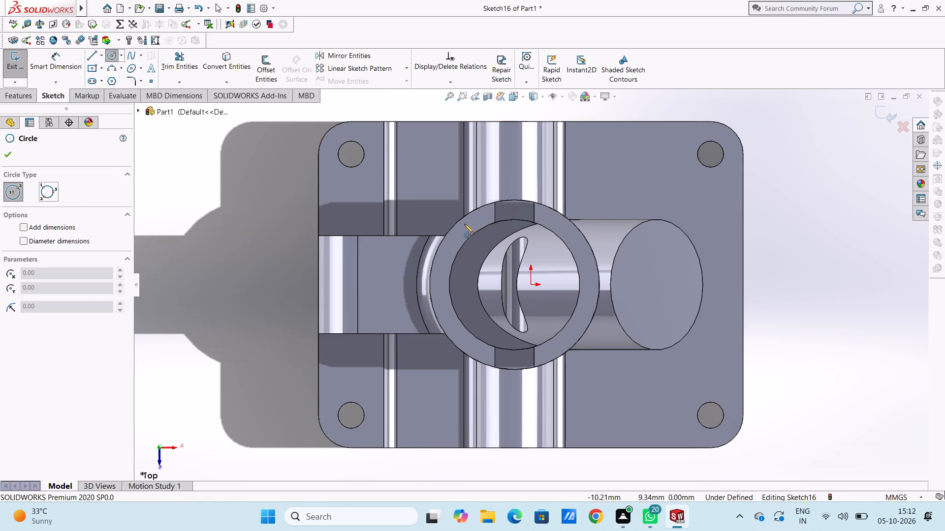
pyautogui.click(513, 284)
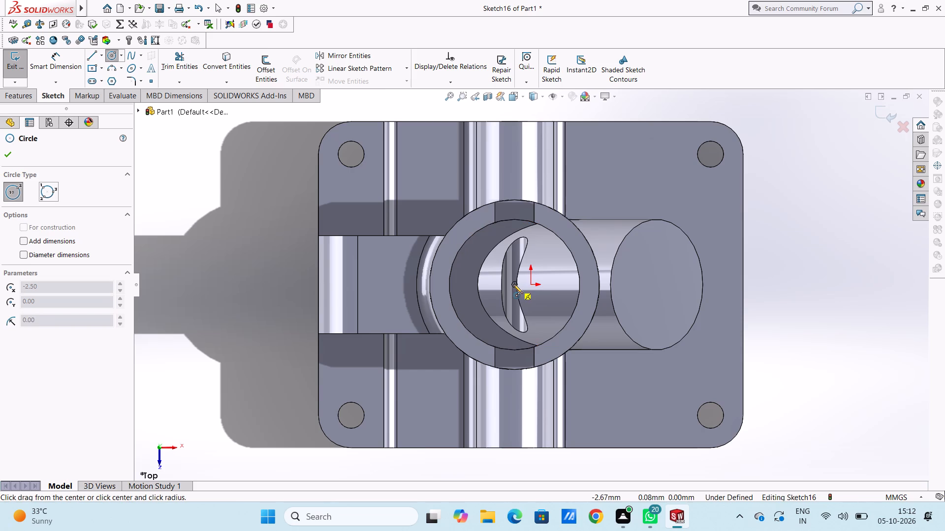
pyautogui.click(560, 333)
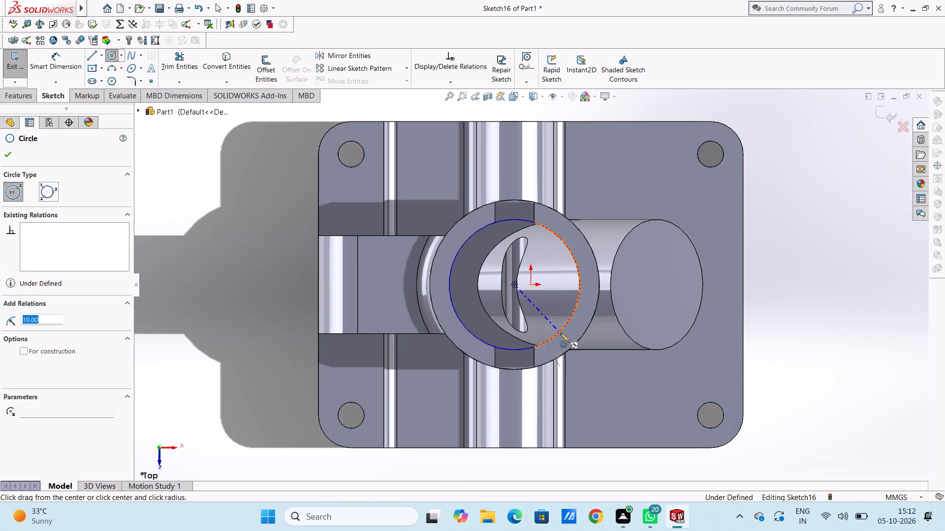
pyautogui.click(11, 151)
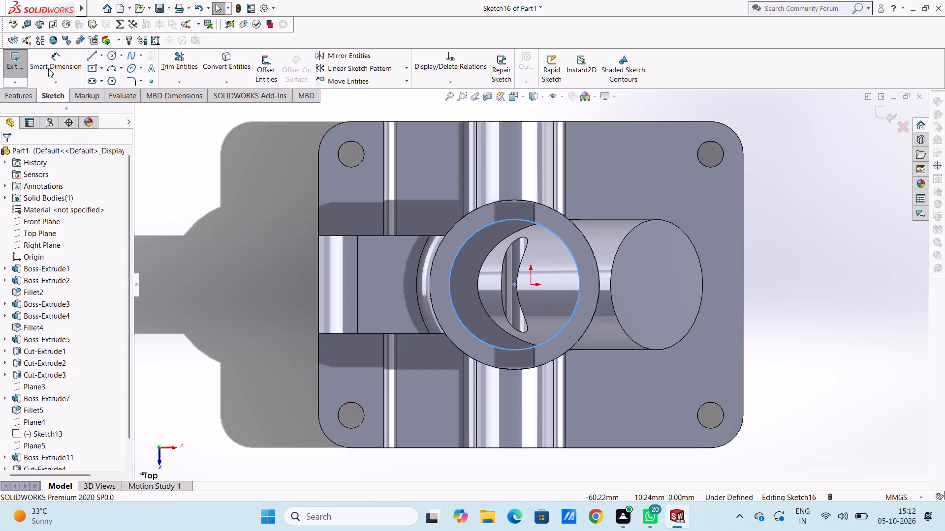
pyautogui.click(51, 65)
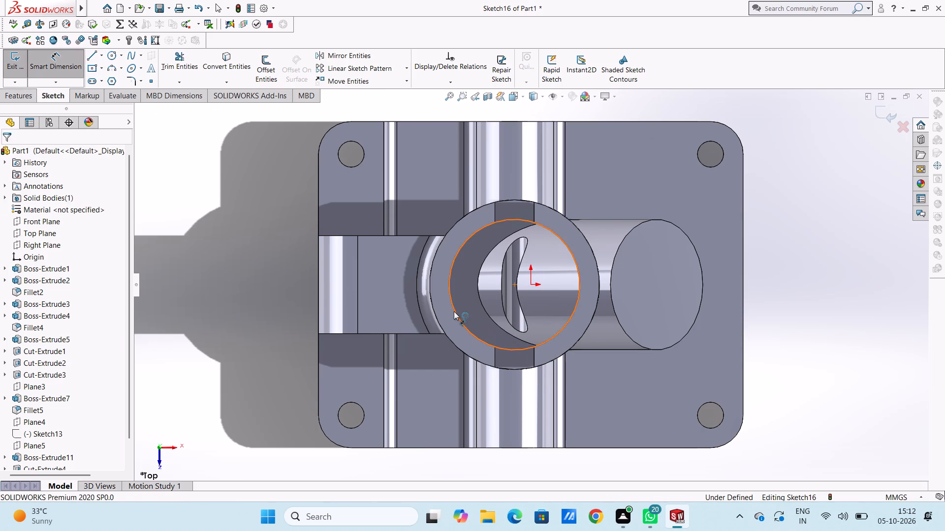
pyautogui.click(454, 311)
pyautogui.click(255, 381)
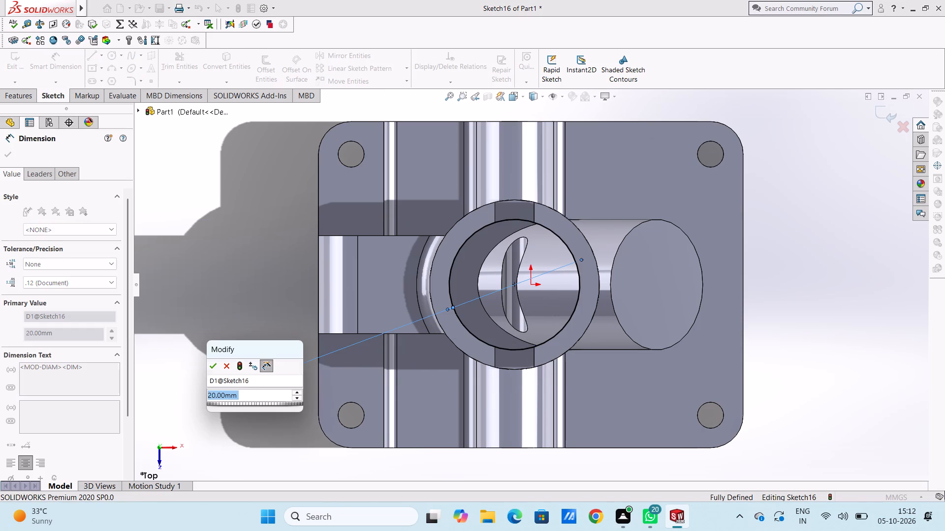
pyautogui.click(214, 366)
pyautogui.click(216, 344)
# Cut-extrude the 20 mm circle down into the vertical tube to a blind depth of 34 mm.
pyautogui.scroll(3, 272, 361)
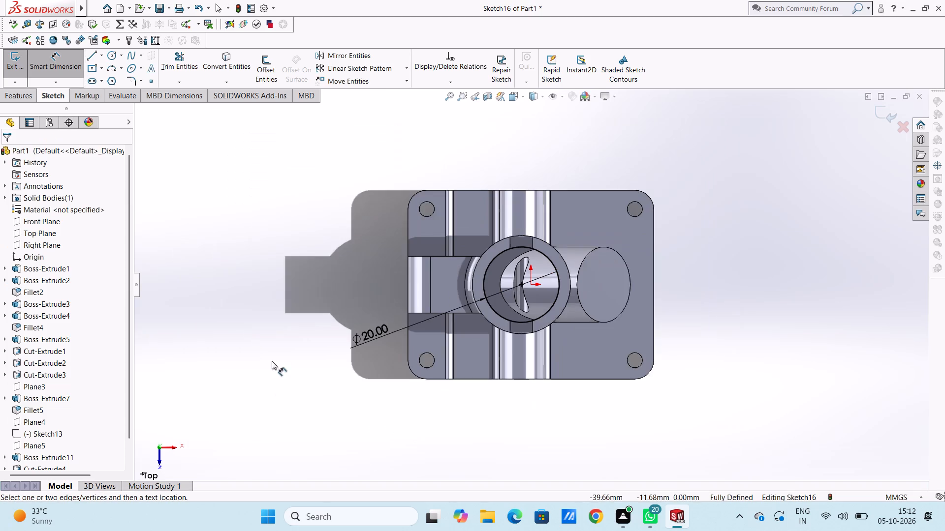
pyautogui.moveTo(314, 324); pyautogui.dragTo(261, 270, button='middle')
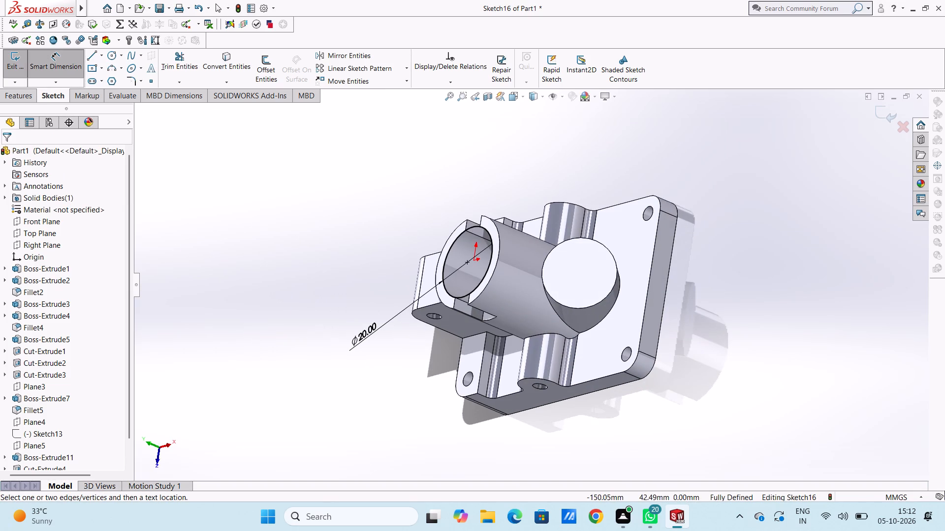
pyautogui.click(29, 99)
pyautogui.click(174, 64)
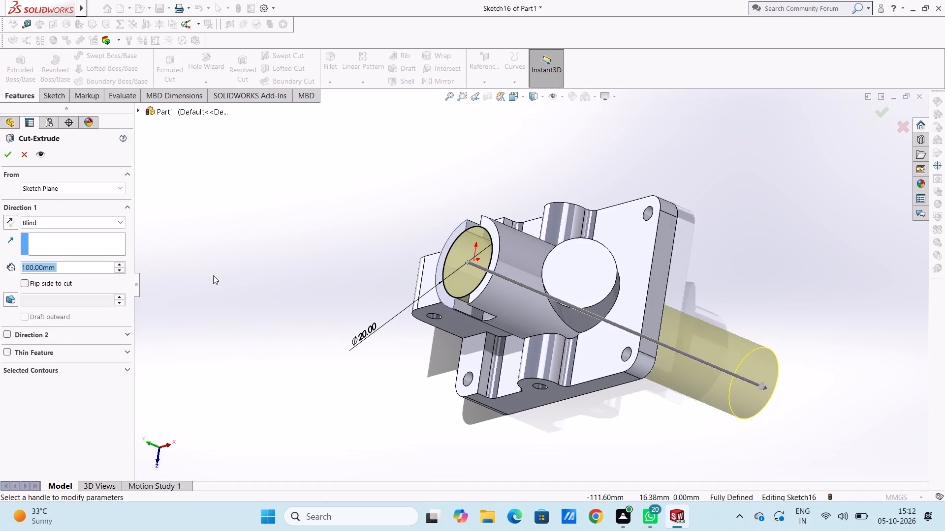
pyautogui.write('34')
pyautogui.press('Return')
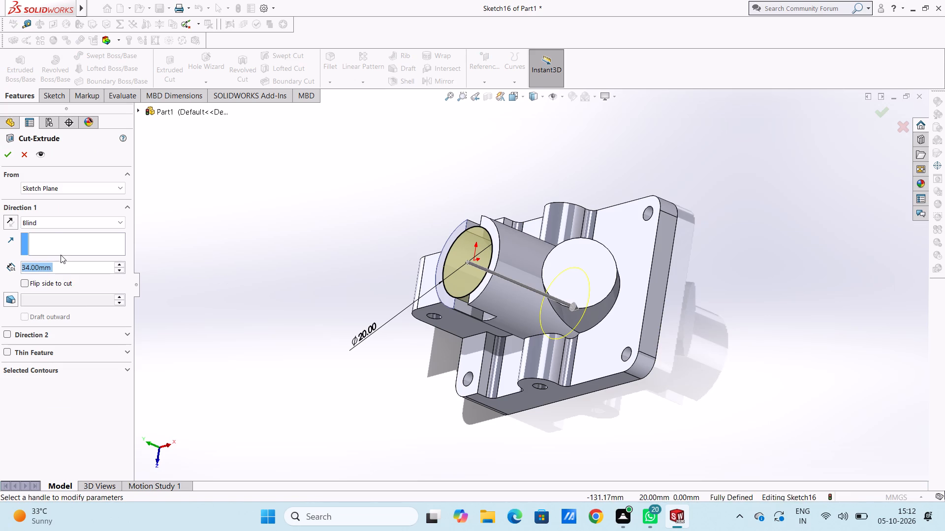
pyautogui.click(5, 152)
pyautogui.click(224, 260)
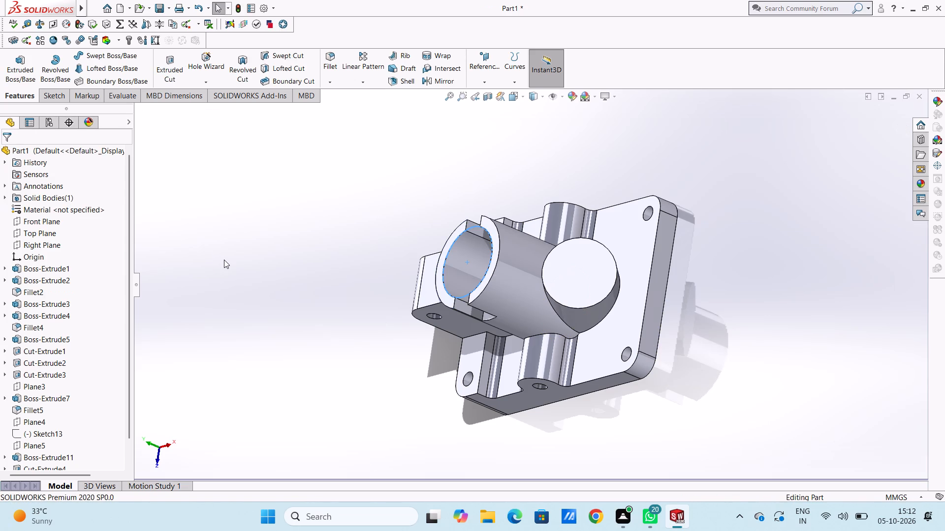
# Examine the vertical tube's bore, the horizontal tube's hole and the angled boss from several sides.
pyautogui.moveTo(230, 260); pyautogui.dragTo(288, 263, button='middle')
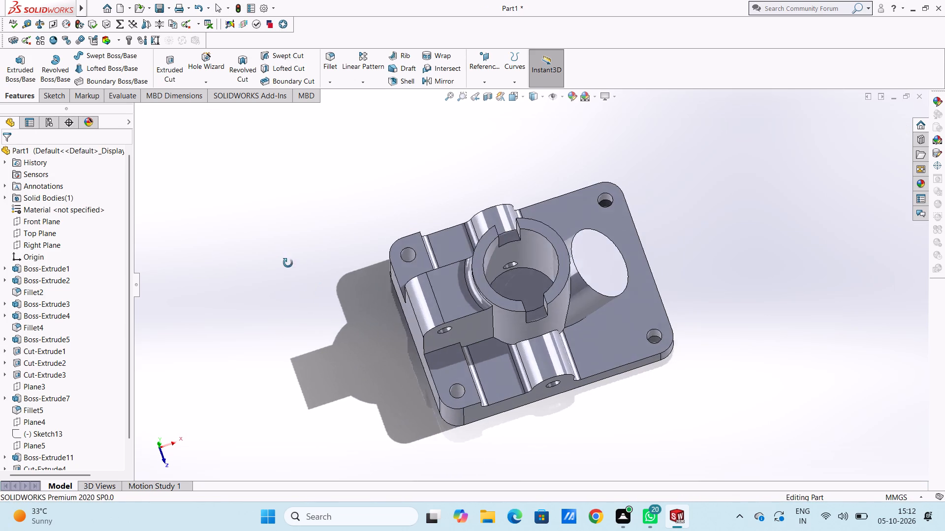
pyautogui.moveTo(288, 263); pyautogui.dragTo(279, 222, button='middle')
pyautogui.moveTo(242, 373); pyautogui.dragTo(222, 245, button='middle')
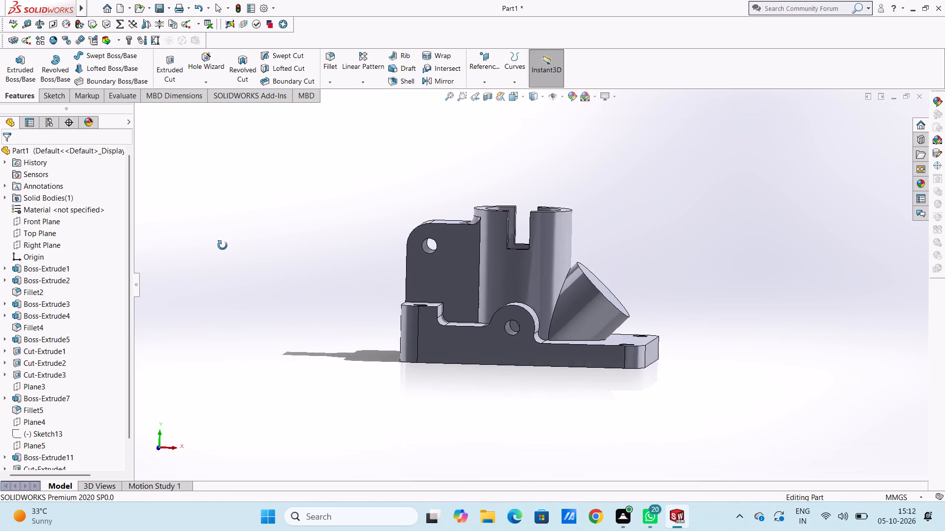
pyautogui.moveTo(222, 245); pyautogui.dragTo(222, 246, button='middle')
pyautogui.moveTo(264, 357); pyautogui.dragTo(223, 398, button='middle')
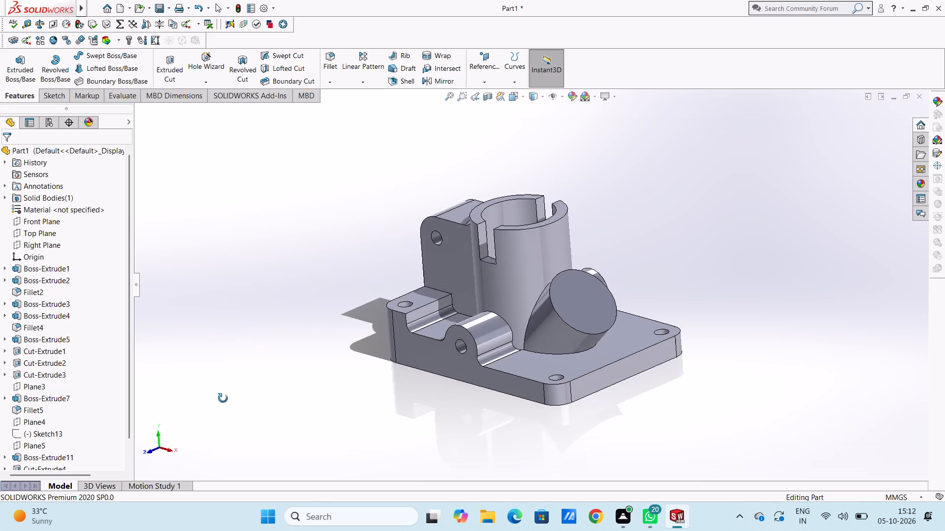
pyautogui.moveTo(223, 398); pyautogui.dragTo(216, 338, button='middle')
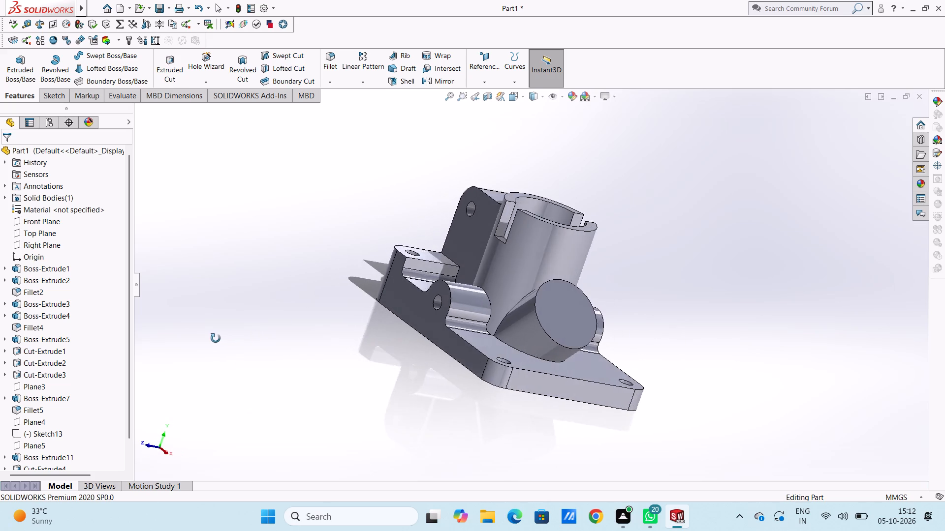
pyautogui.moveTo(216, 338); pyautogui.dragTo(264, 385, button='middle')
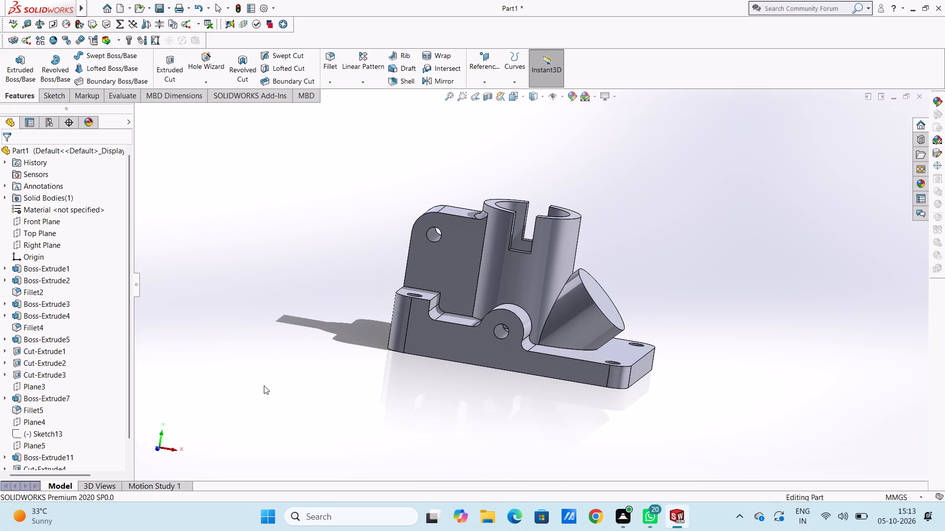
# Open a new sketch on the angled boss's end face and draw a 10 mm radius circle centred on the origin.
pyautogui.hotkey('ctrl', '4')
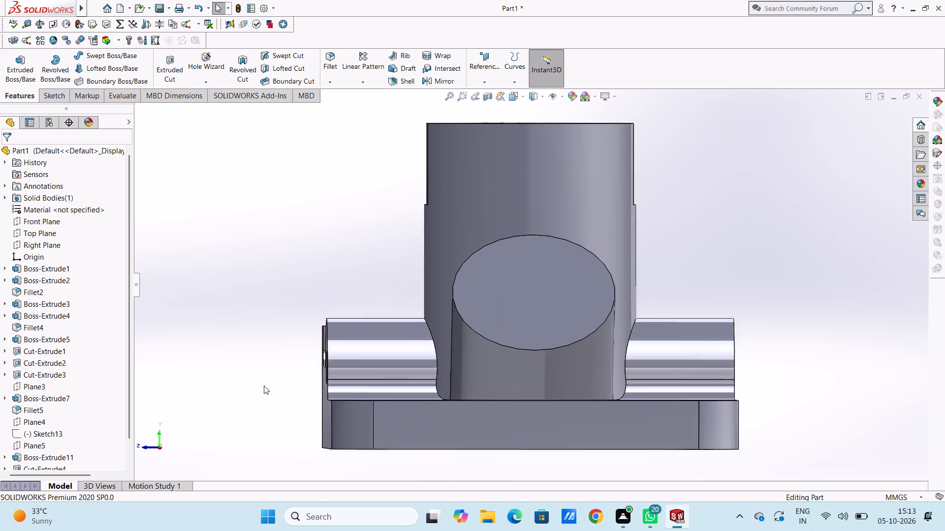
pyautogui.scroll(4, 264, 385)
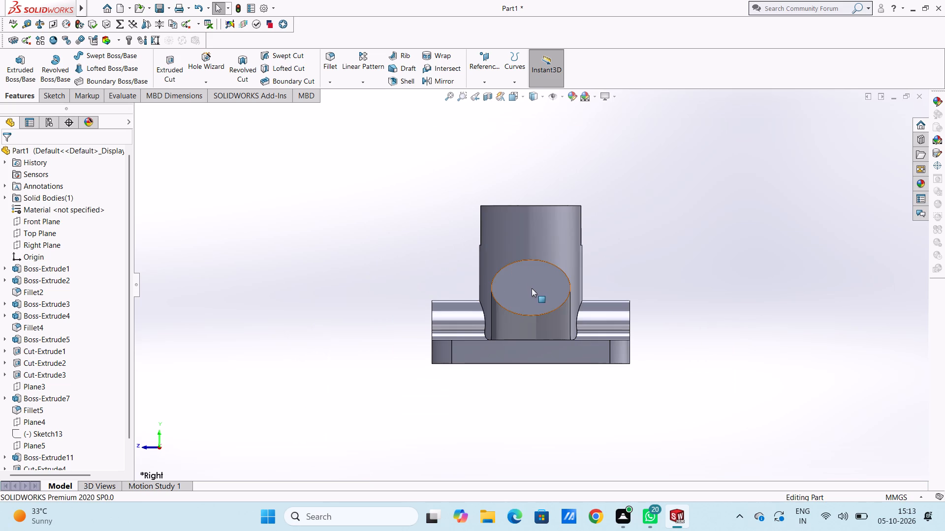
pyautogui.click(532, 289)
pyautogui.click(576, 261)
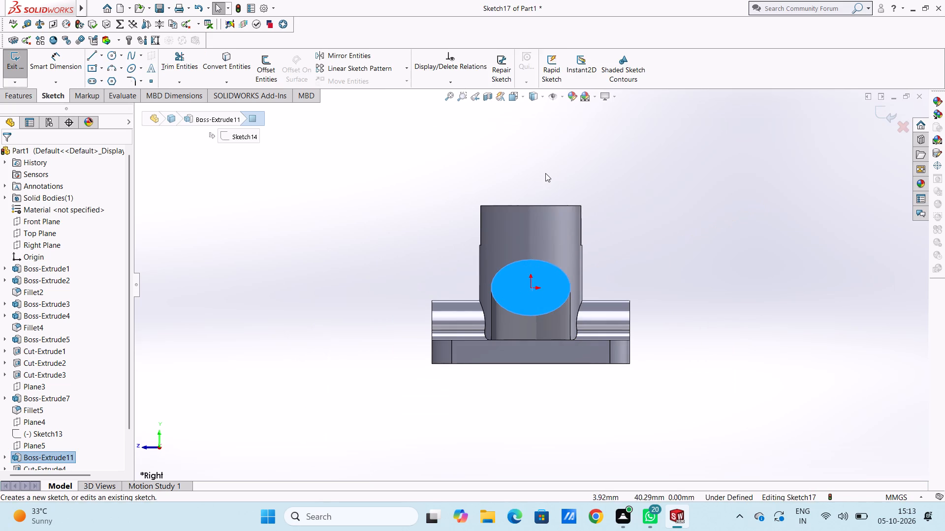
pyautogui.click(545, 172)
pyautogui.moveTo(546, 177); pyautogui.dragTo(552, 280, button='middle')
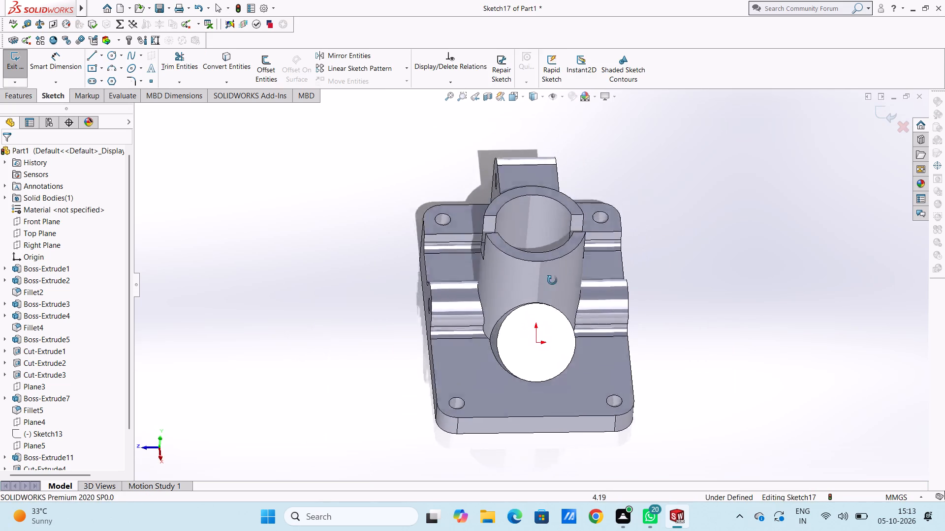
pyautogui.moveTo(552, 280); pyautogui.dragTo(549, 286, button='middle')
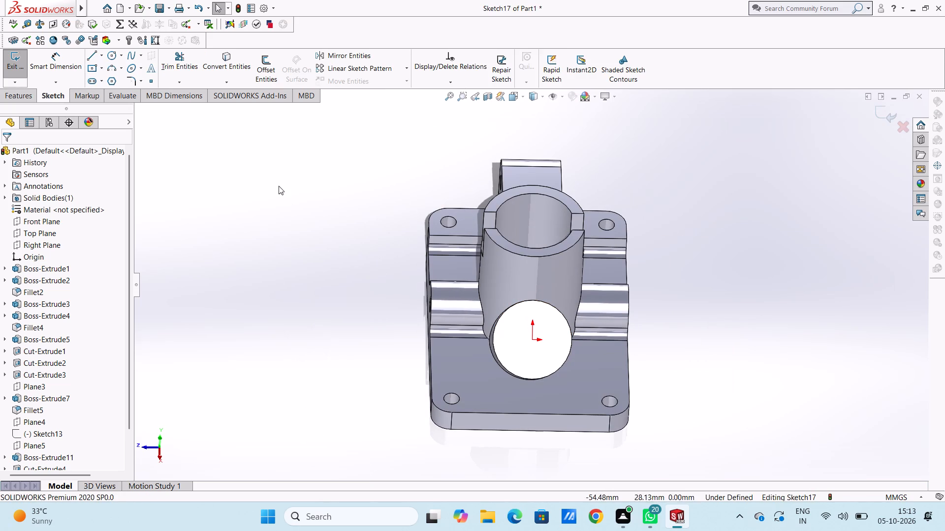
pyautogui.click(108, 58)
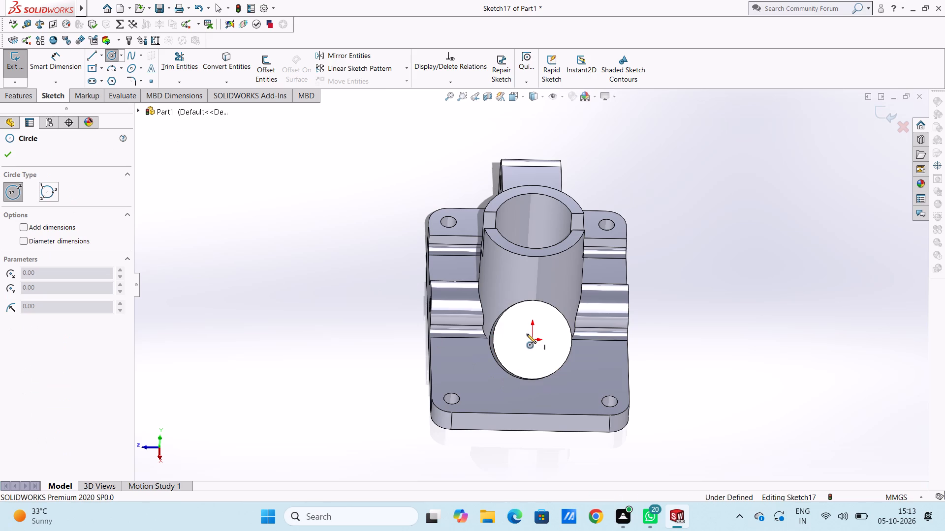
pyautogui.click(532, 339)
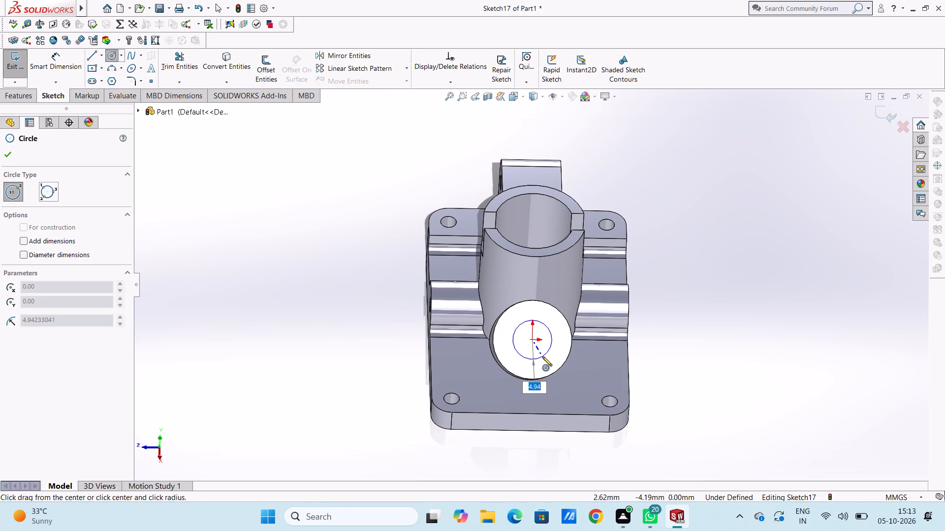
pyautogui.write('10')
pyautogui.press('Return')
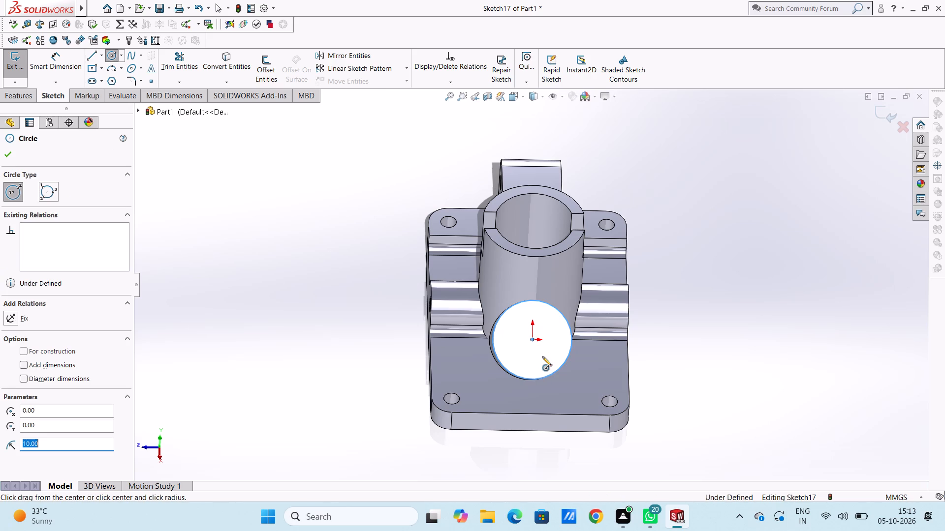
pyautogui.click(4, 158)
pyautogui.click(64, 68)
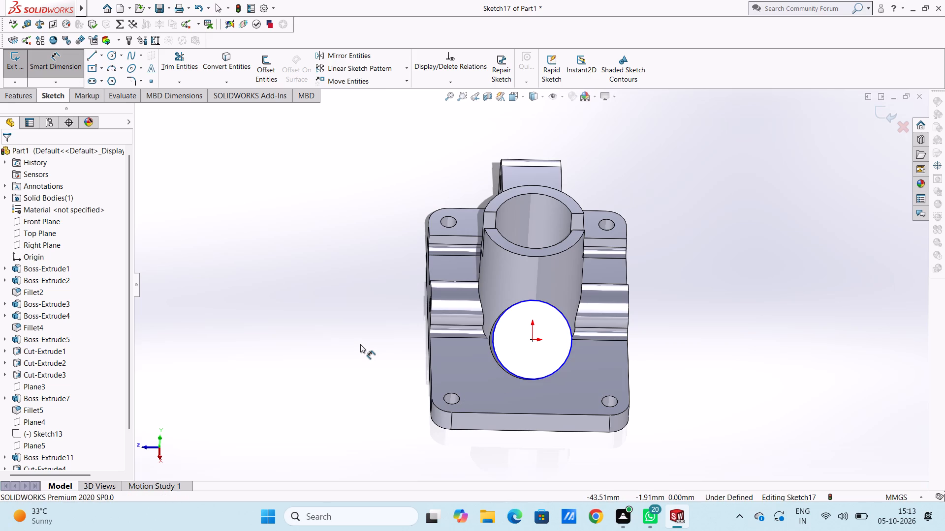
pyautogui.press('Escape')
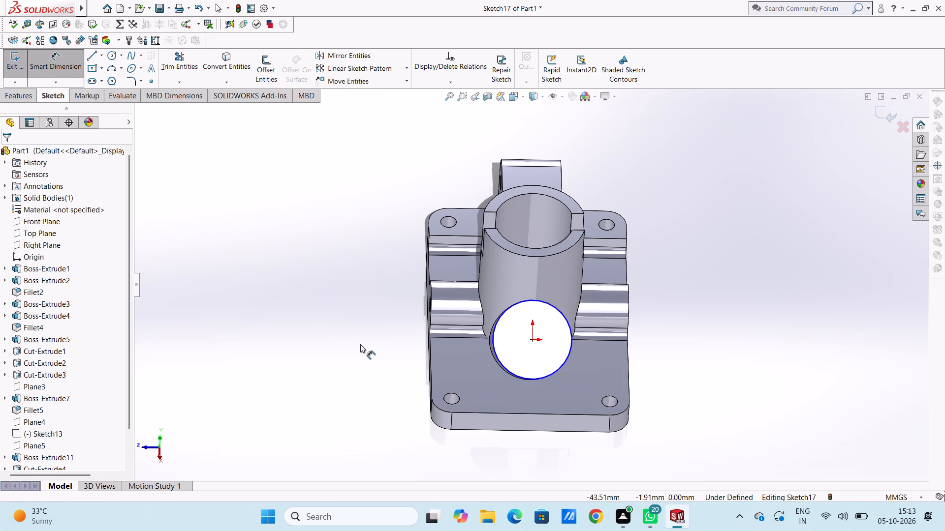
# Undo the end-face circle, the bore cuts and the angled boss extrusion, back to the boss's 20 mm circle sketch.
pyautogui.hotkey('ctrl', 'z')
pyautogui.hotkey('ctrl', 'z')
pyautogui.hotkey('ctrl', 'z')
pyautogui.hotkey('ctrl', 'z')
pyautogui.hotkey('ctrl', 'z')
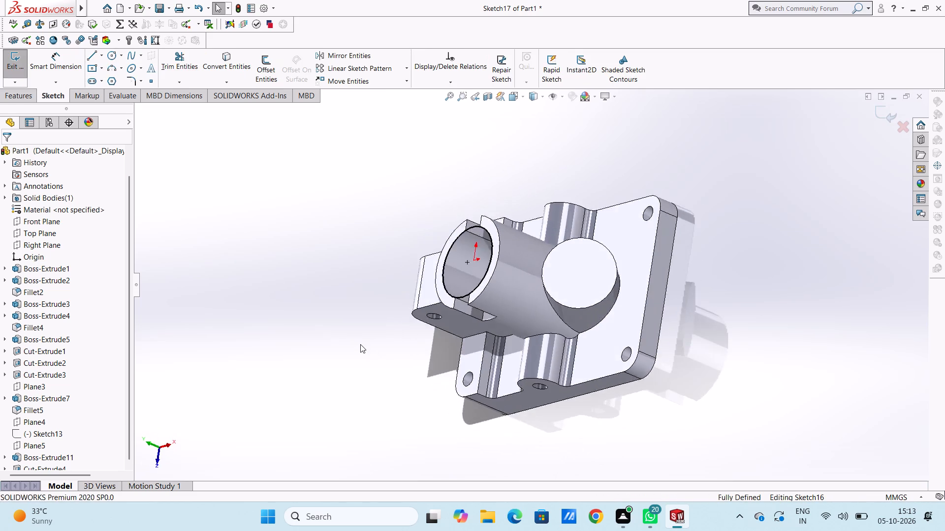
pyautogui.hotkey('ctrl', 'z')
pyautogui.hotkey('ctrl', 'z')
pyautogui.hotkey('ctrl', 'z')
pyautogui.hotkey('ctrl', 'z')
pyautogui.hotkey('ctrl', 'z')
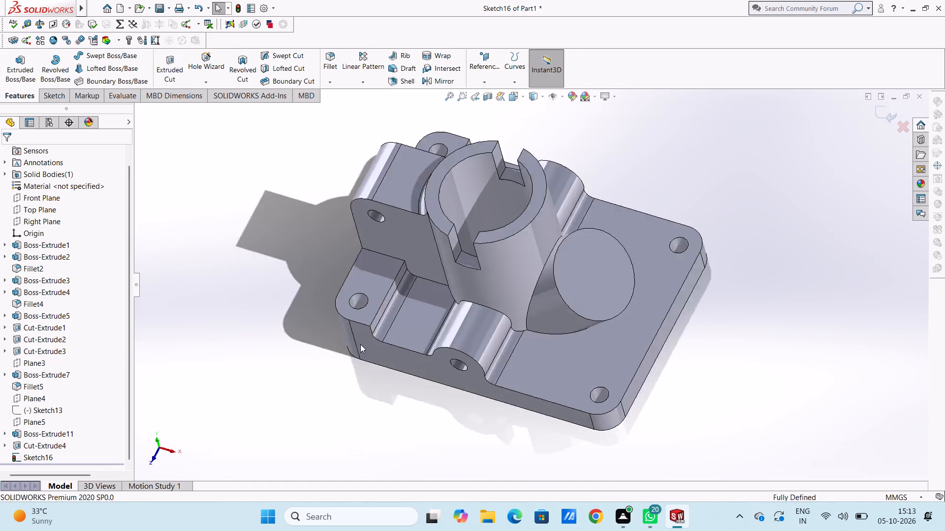
pyautogui.hotkey('ctrl', 'z')
pyautogui.hotkey('ctrl', 'z')
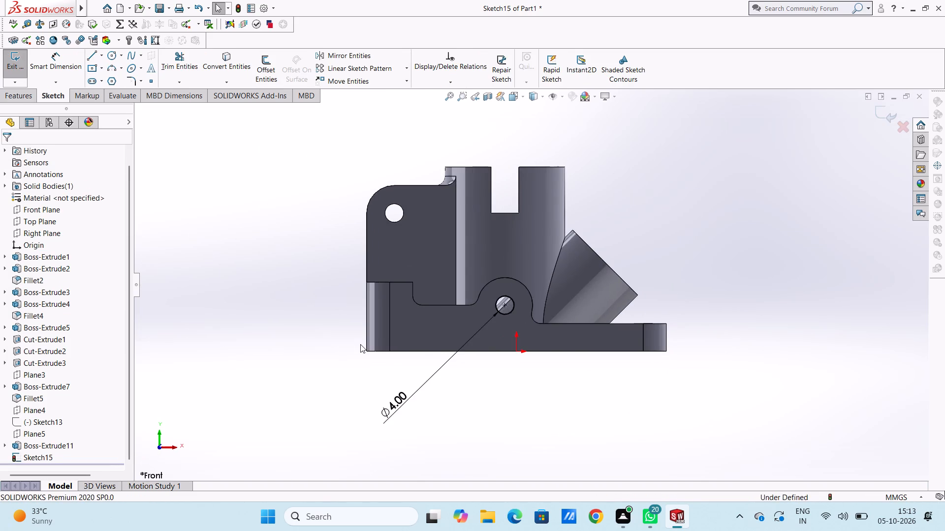
pyautogui.hotkey('ctrl', 'z')
pyautogui.hotkey('ctrl', 'z')
pyautogui.hotkey('ctrl', 'z')
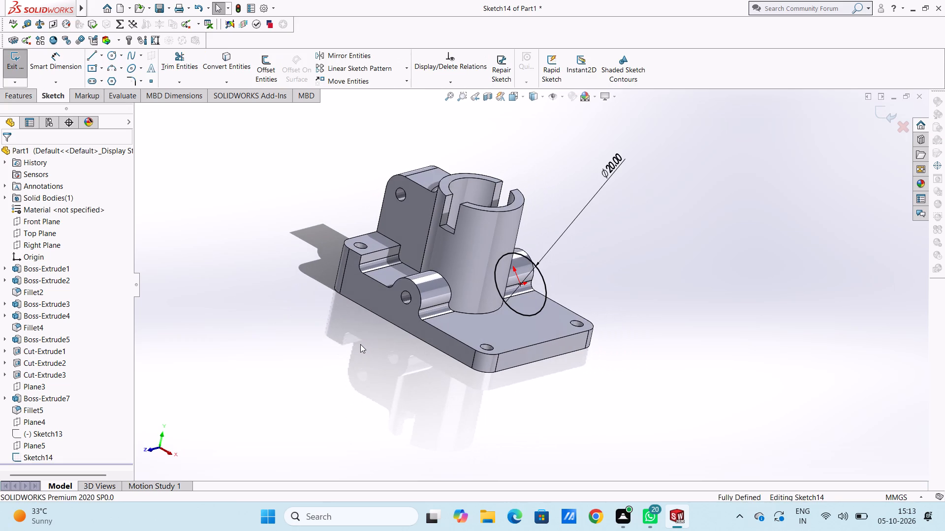
# Set up a Boss-Extrude of the 20 mm circle as a one-direction thin feature with a 3 mm wall thickness.
pyautogui.moveTo(351, 338); pyautogui.dragTo(346, 347, button='middle')
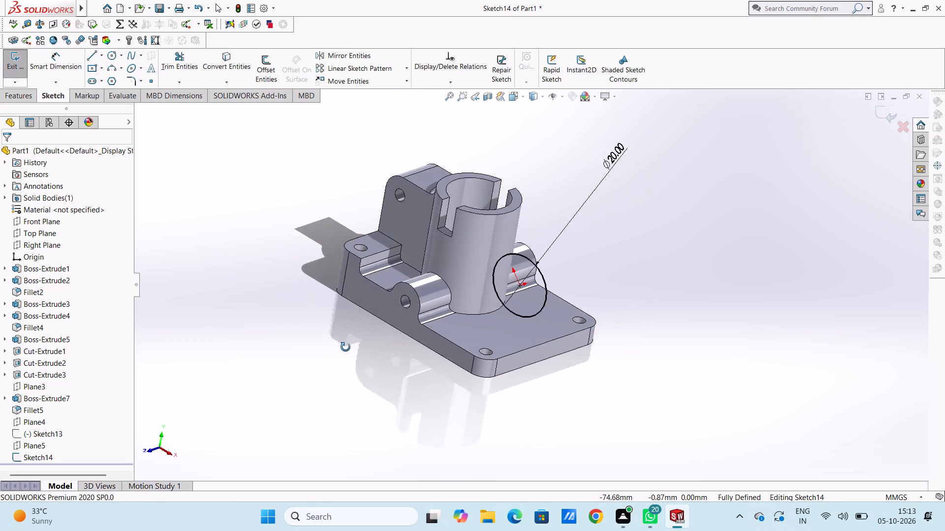
pyautogui.moveTo(346, 347); pyautogui.dragTo(336, 337, button='middle')
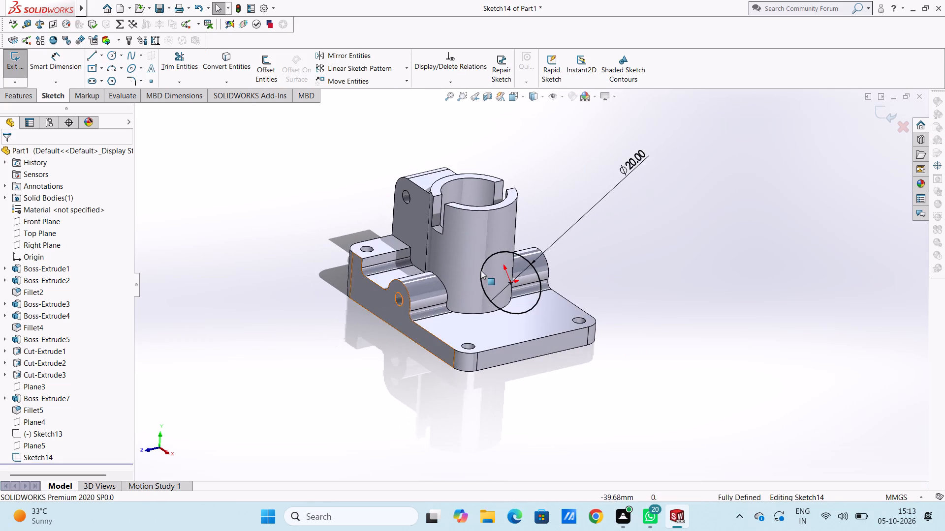
pyautogui.scroll(-2, 563, 229)
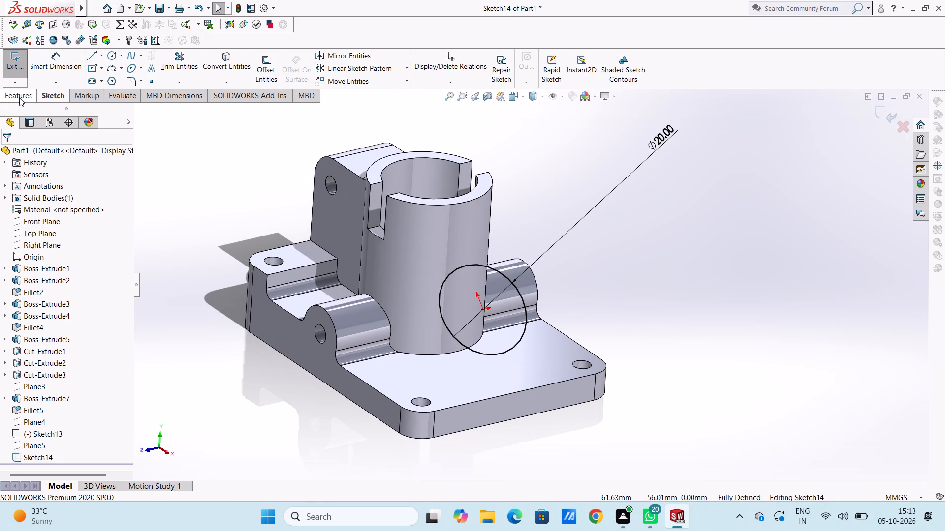
pyautogui.click(19, 97)
pyautogui.click(22, 65)
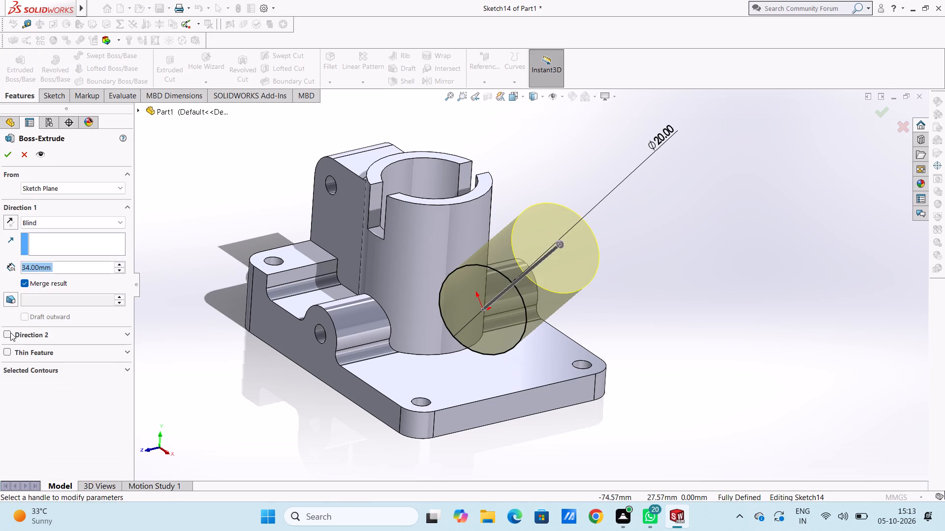
pyautogui.click(5, 353)
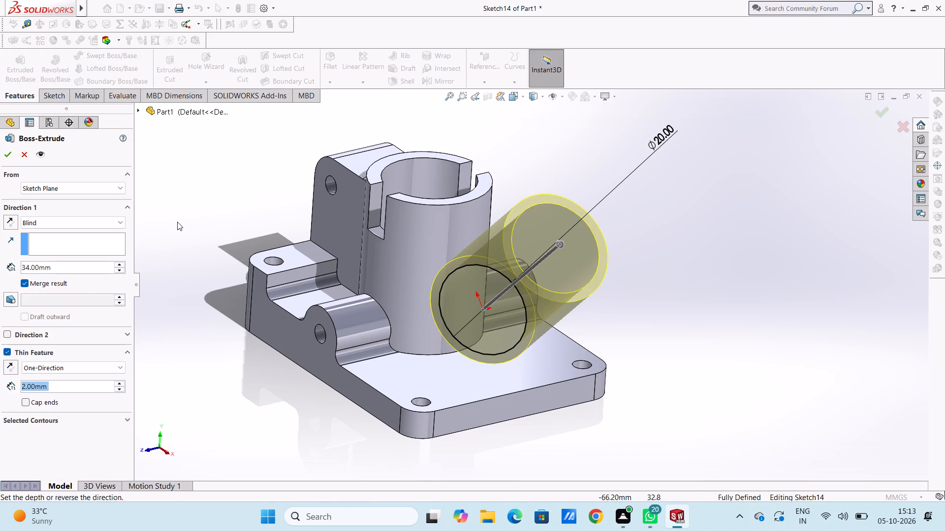
pyautogui.moveTo(228, 198); pyautogui.dragTo(267, 246, button='middle')
pyautogui.scroll(3, 250, 216)
pyautogui.moveTo(258, 220); pyautogui.dragTo(276, 228, button='middle')
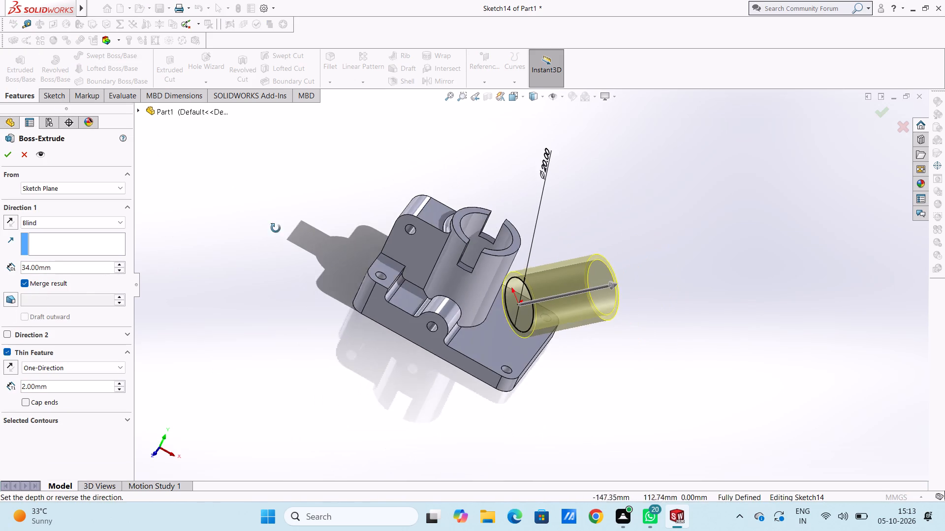
pyautogui.moveTo(276, 228); pyautogui.dragTo(259, 233, button='middle')
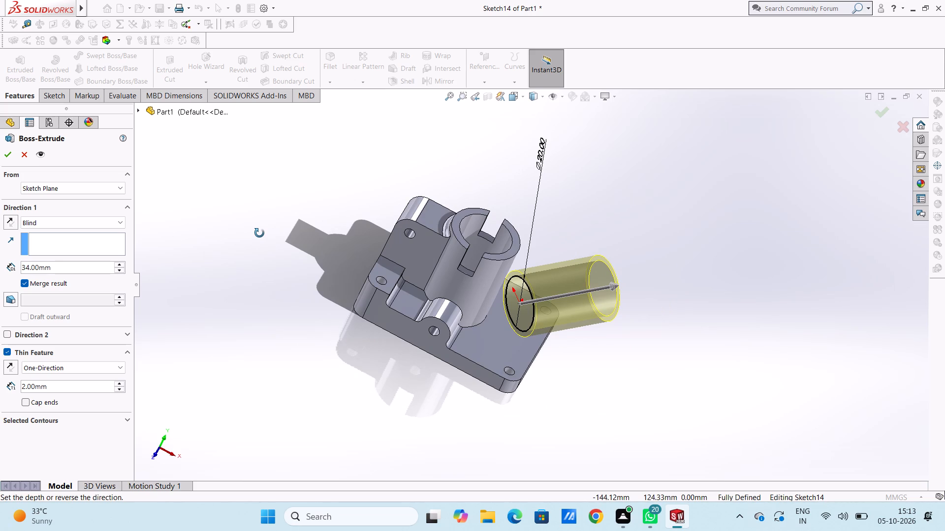
pyautogui.moveTo(259, 233); pyautogui.dragTo(220, 183, button='middle')
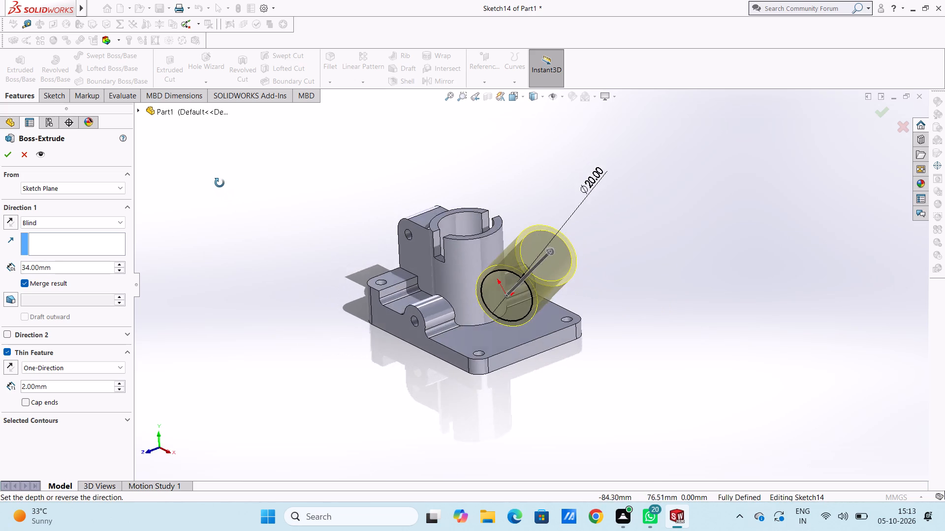
pyautogui.moveTo(220, 183); pyautogui.dragTo(220, 189, button='middle')
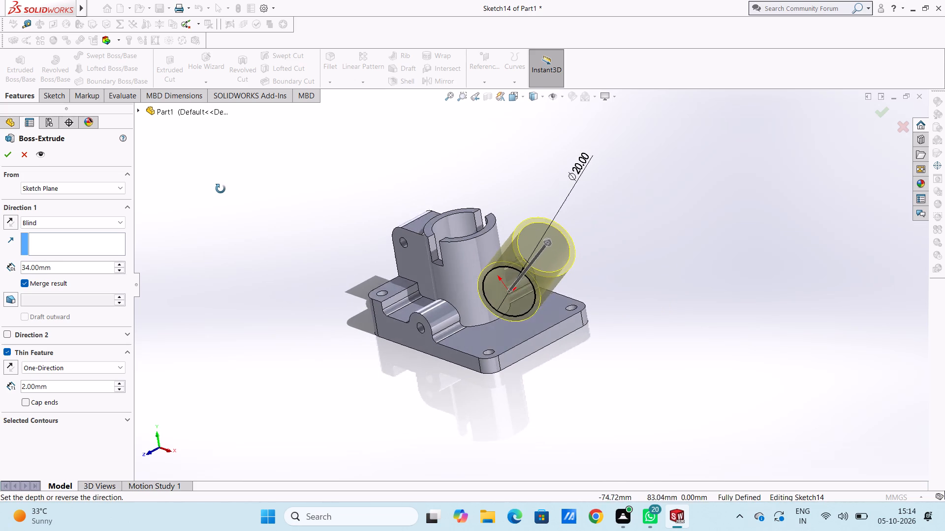
pyautogui.moveTo(220, 189); pyautogui.dragTo(216, 189, button='middle')
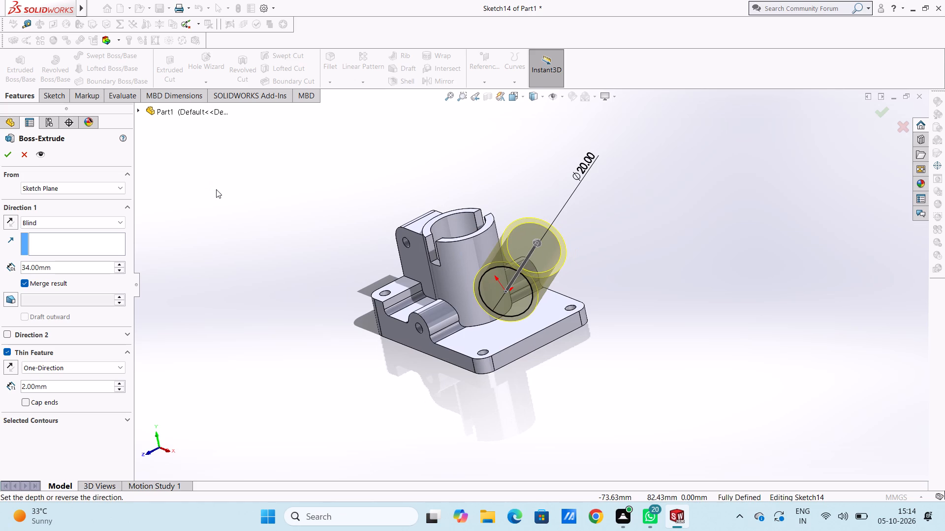
pyautogui.doubleClick(72, 382)
pyautogui.press('3')
pyautogui.press('Return')
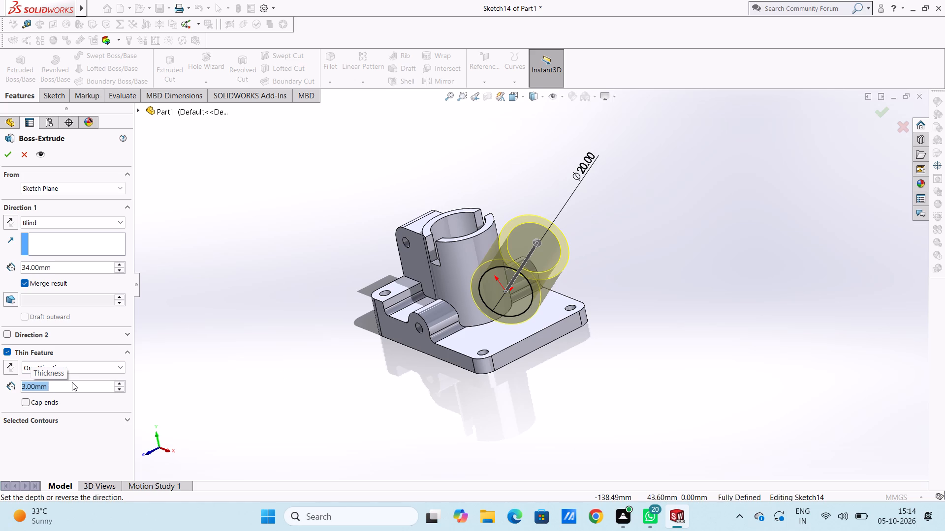
# Reverse the thin extrusion so the angled tube runs from its sketch plane down toward the base plate.
pyautogui.moveTo(248, 185); pyautogui.dragTo(268, 332, button='middle')
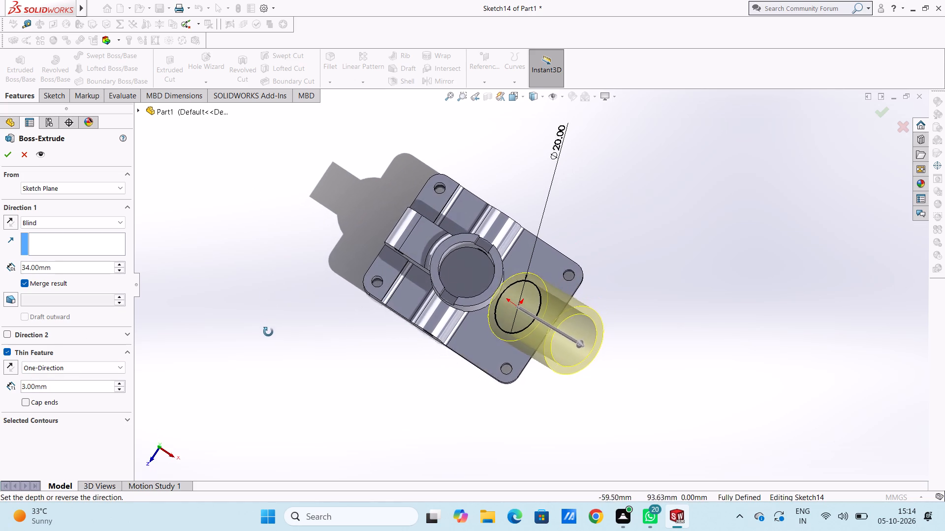
pyautogui.moveTo(268, 332); pyautogui.dragTo(260, 231, button='middle')
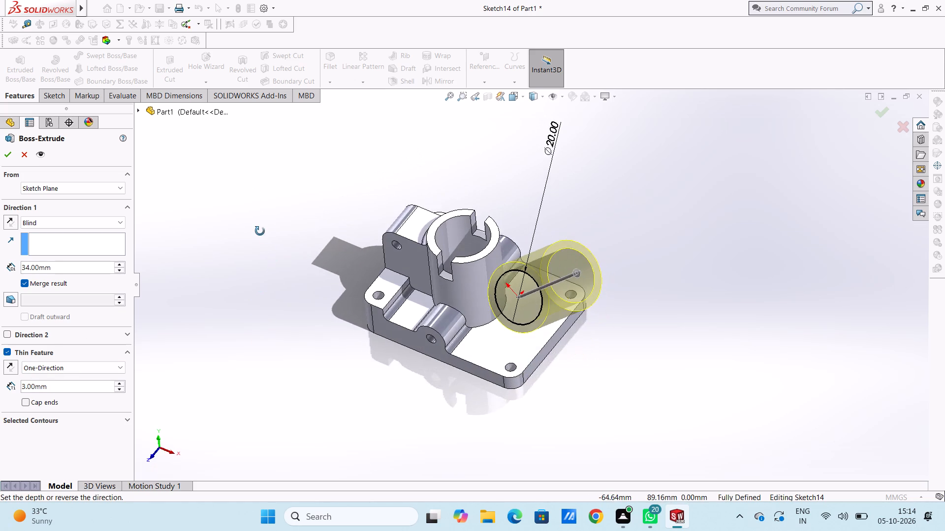
pyautogui.moveTo(260, 231); pyautogui.dragTo(260, 220, button='middle')
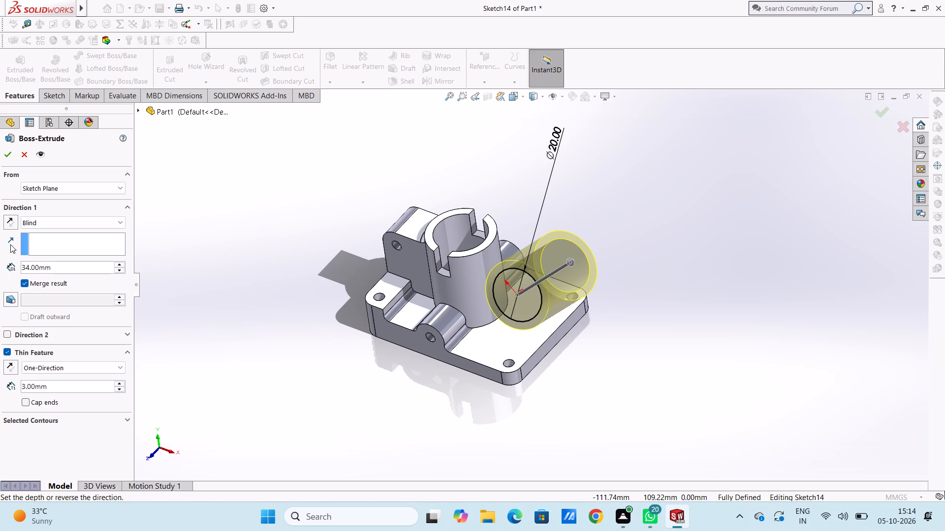
pyautogui.click(9, 219)
pyautogui.moveTo(241, 259); pyautogui.dragTo(337, 231, button='middle')
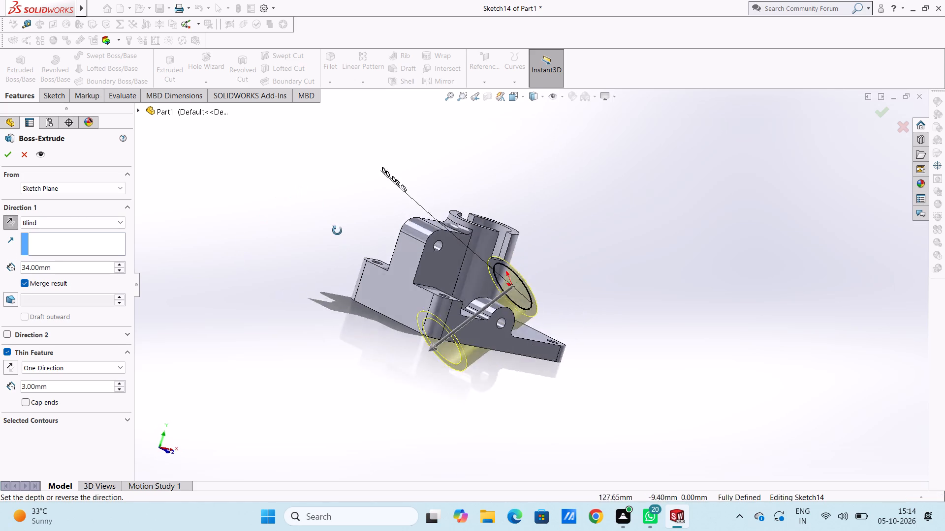
pyautogui.moveTo(337, 231); pyautogui.dragTo(288, 263, button='middle')
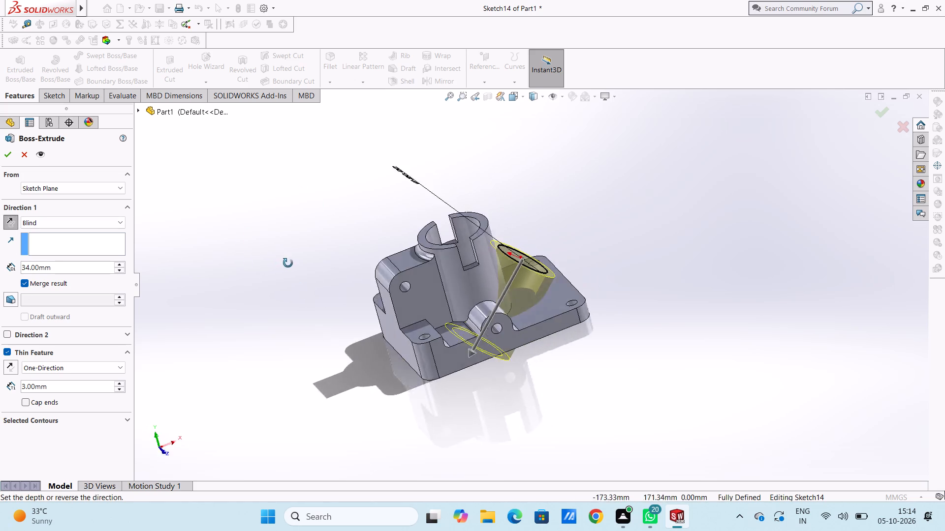
pyautogui.moveTo(288, 263); pyautogui.dragTo(241, 214, button='middle')
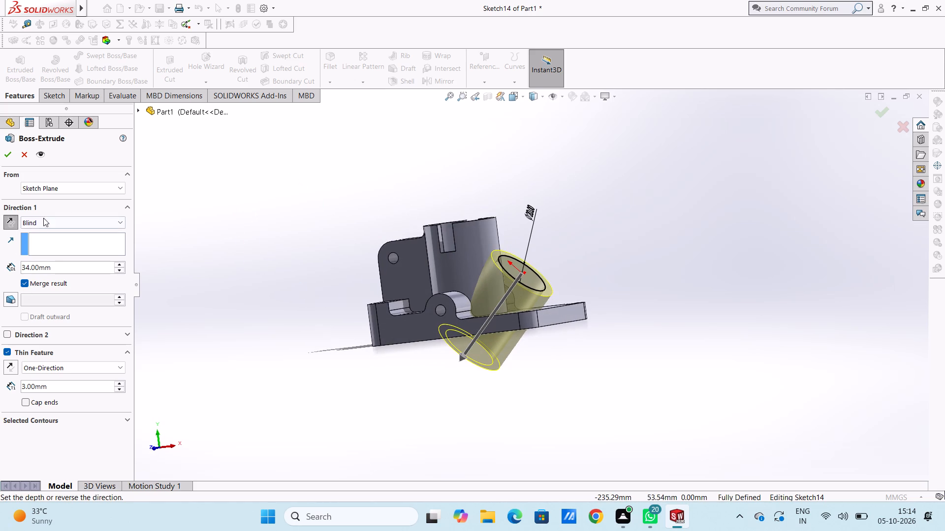
# Set the thin extrusion's end condition to Up To Surface, ending on the base plate's top face.
pyautogui.click(44, 221)
pyautogui.click(57, 267)
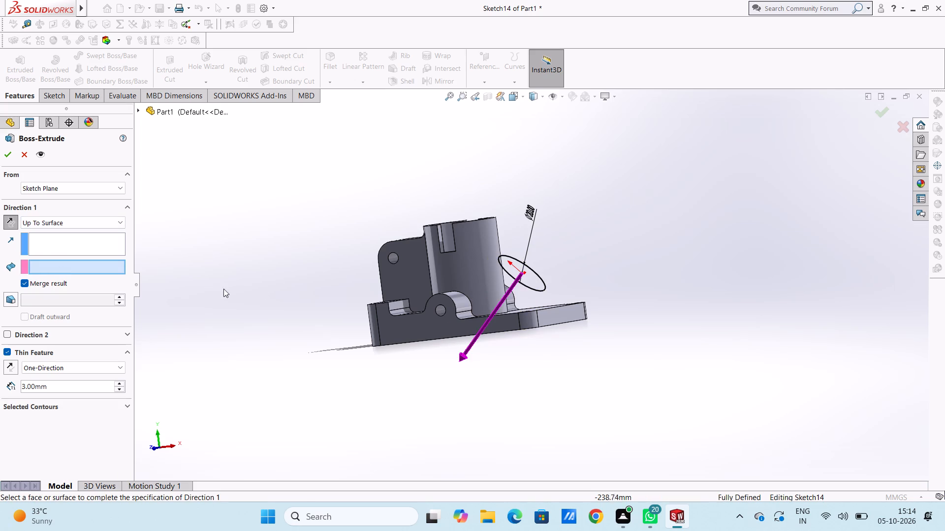
pyautogui.click(477, 278)
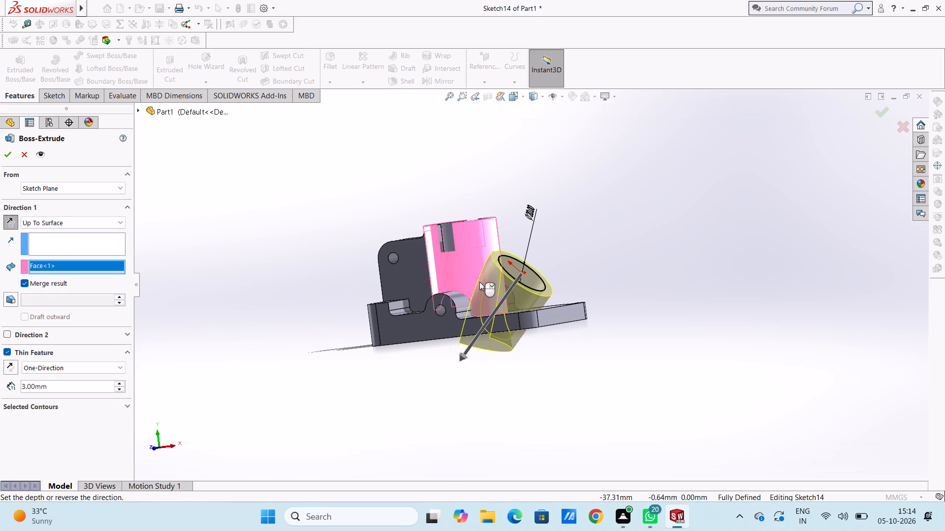
pyautogui.moveTo(621, 272); pyautogui.dragTo(635, 344, button='middle')
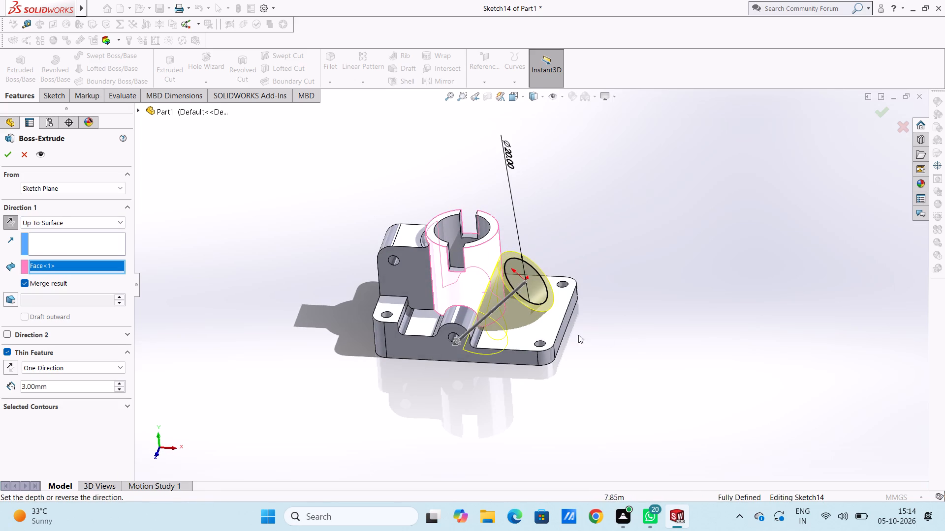
pyautogui.click(523, 334)
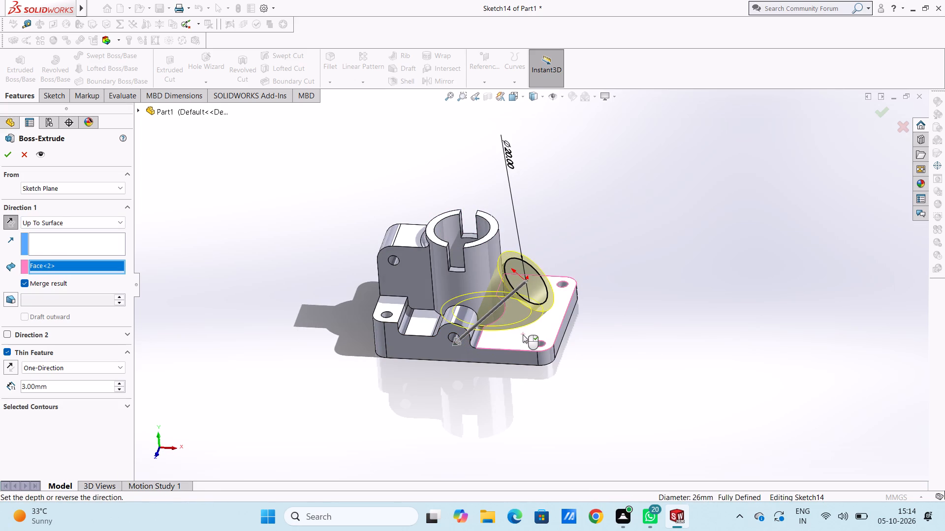
pyautogui.moveTo(335, 391); pyautogui.dragTo(319, 214, button='middle')
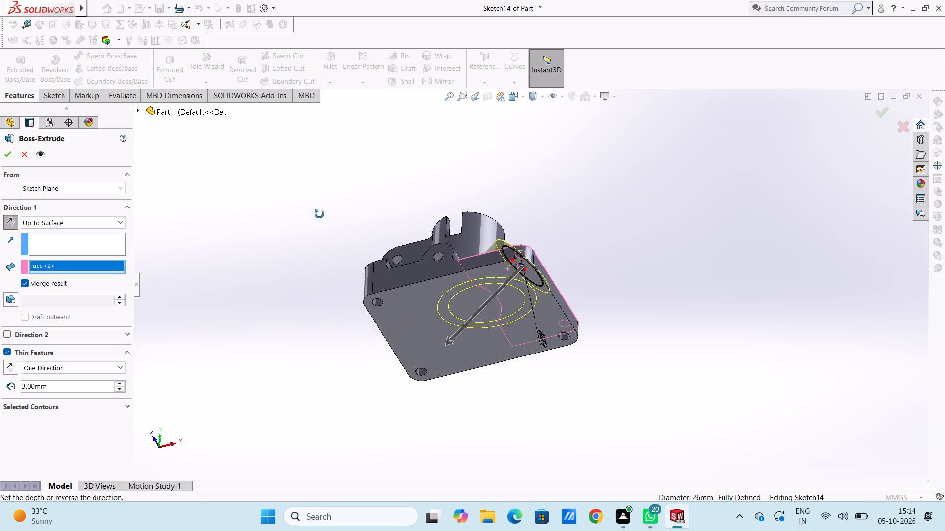
pyautogui.moveTo(319, 214); pyautogui.dragTo(341, 313, button='middle')
pyautogui.scroll(-1, 319, 214)
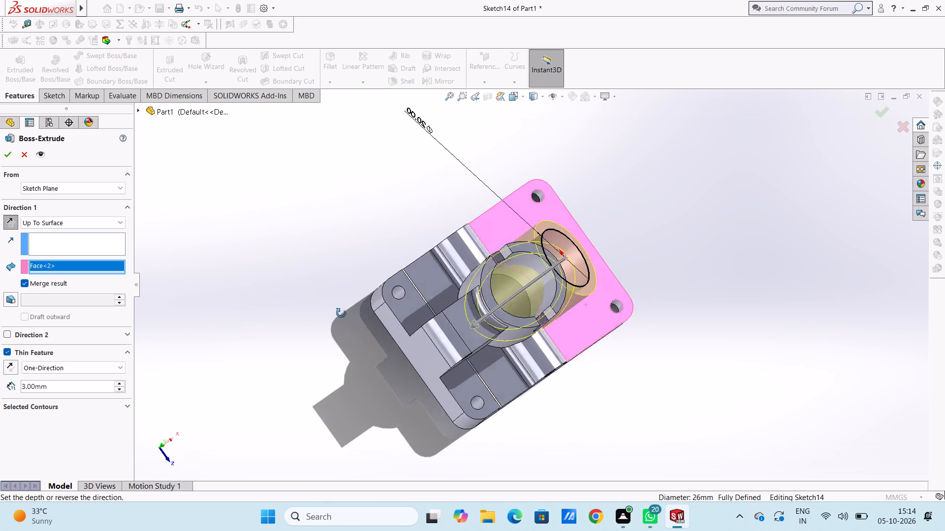
pyautogui.moveTo(341, 313); pyautogui.dragTo(314, 305, button='middle')
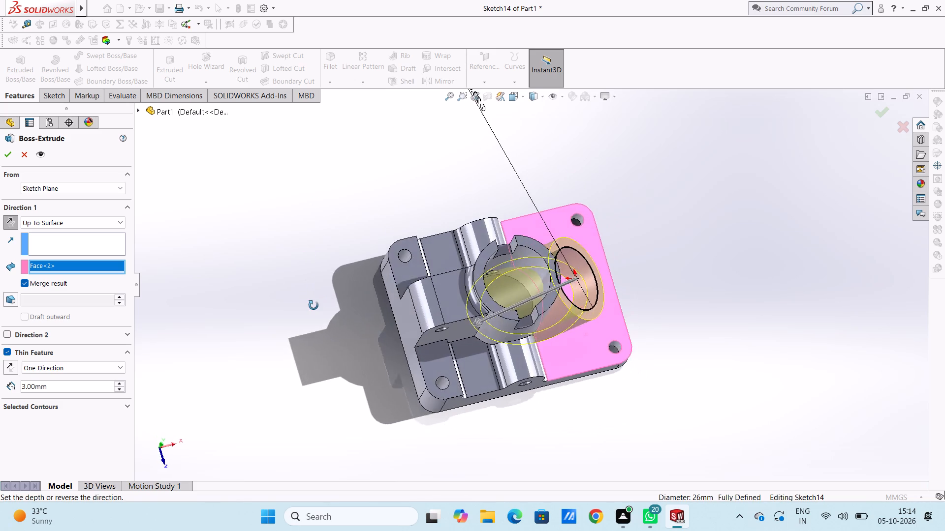
pyautogui.moveTo(314, 305); pyautogui.dragTo(288, 213, button='middle')
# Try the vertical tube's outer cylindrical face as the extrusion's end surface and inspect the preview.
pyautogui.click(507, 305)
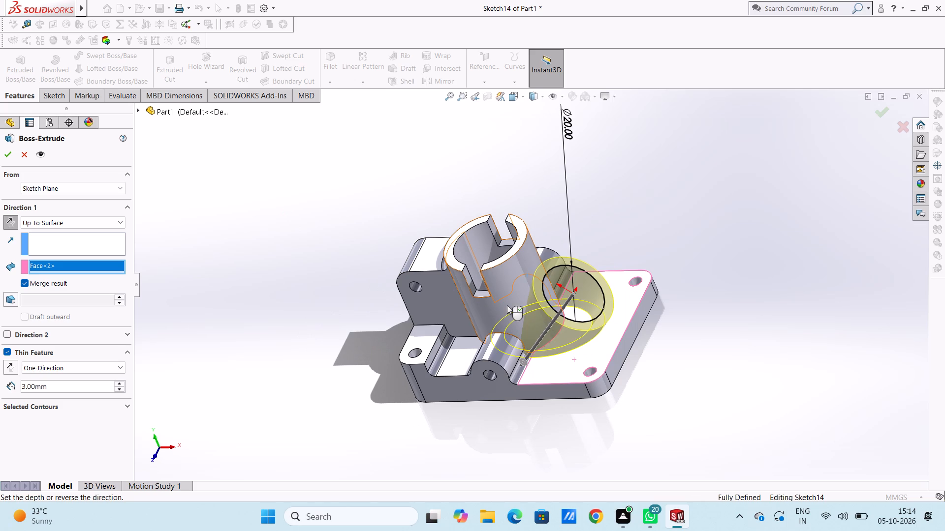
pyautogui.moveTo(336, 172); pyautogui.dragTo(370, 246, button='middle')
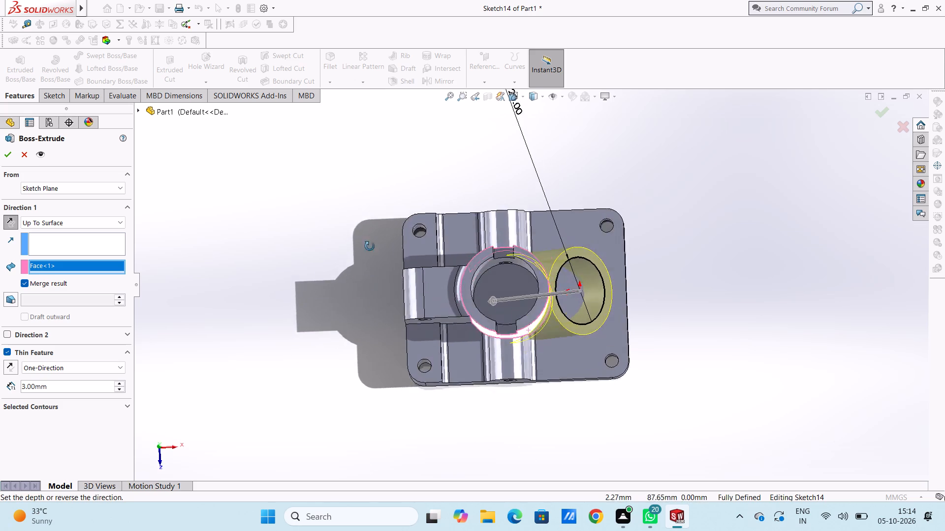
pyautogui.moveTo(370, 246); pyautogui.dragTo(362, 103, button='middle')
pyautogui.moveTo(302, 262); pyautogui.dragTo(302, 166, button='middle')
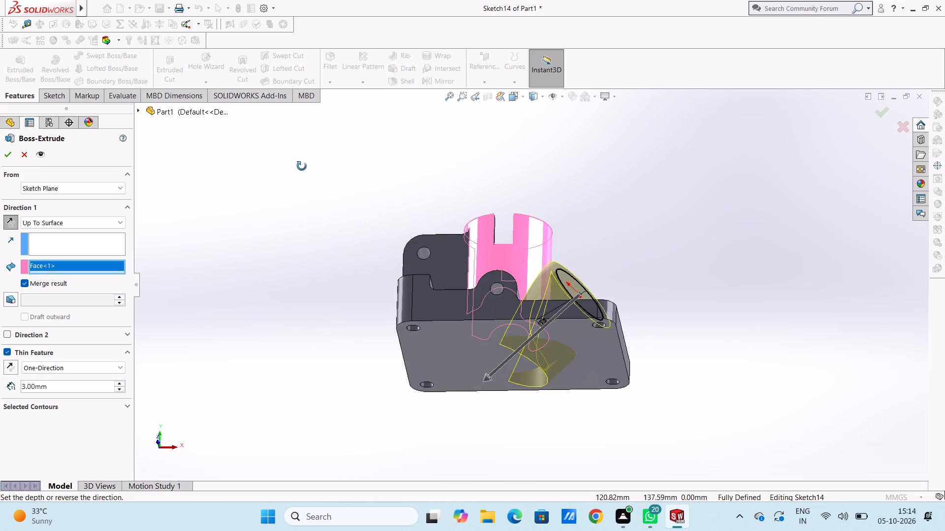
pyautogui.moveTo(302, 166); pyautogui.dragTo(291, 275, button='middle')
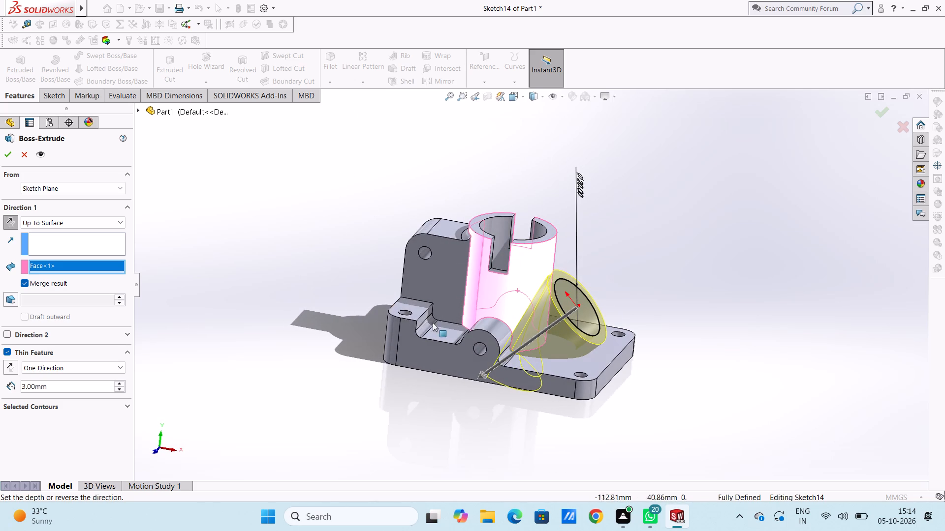
# Choose the base plate's top face as the end surface again and create the thin-walled angled tube.
pyautogui.click(563, 368)
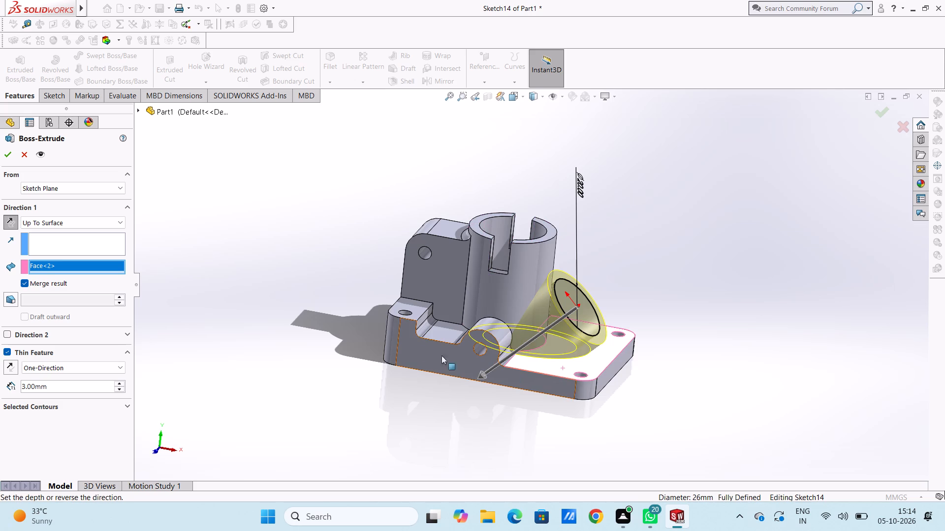
pyautogui.click(5, 155)
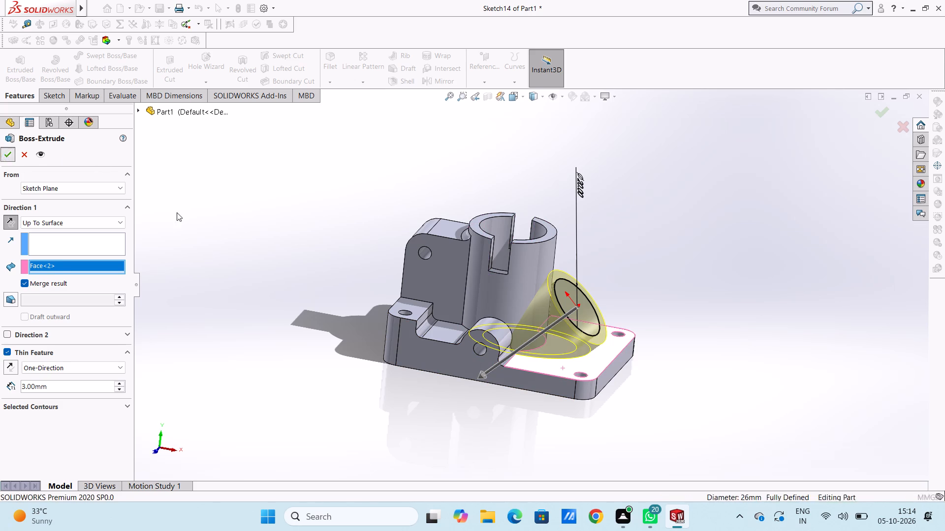
pyautogui.click(290, 258)
# Examine the angled tube's opening and its junction with the vertical tube's bore from above and several sides.
pyautogui.moveTo(324, 258); pyautogui.dragTo(332, 257, button='middle')
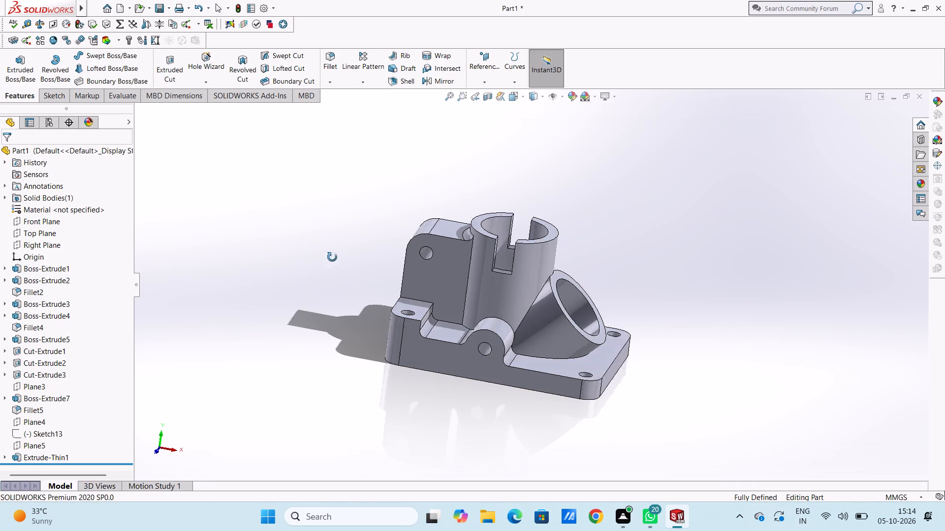
pyautogui.moveTo(332, 257); pyautogui.dragTo(315, 359, button='middle')
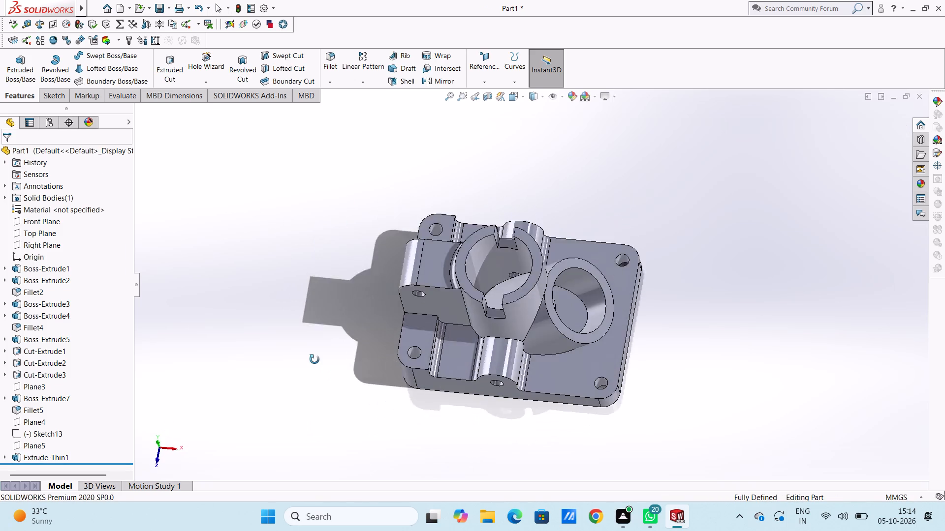
pyautogui.moveTo(315, 359); pyautogui.dragTo(332, 370, button='middle')
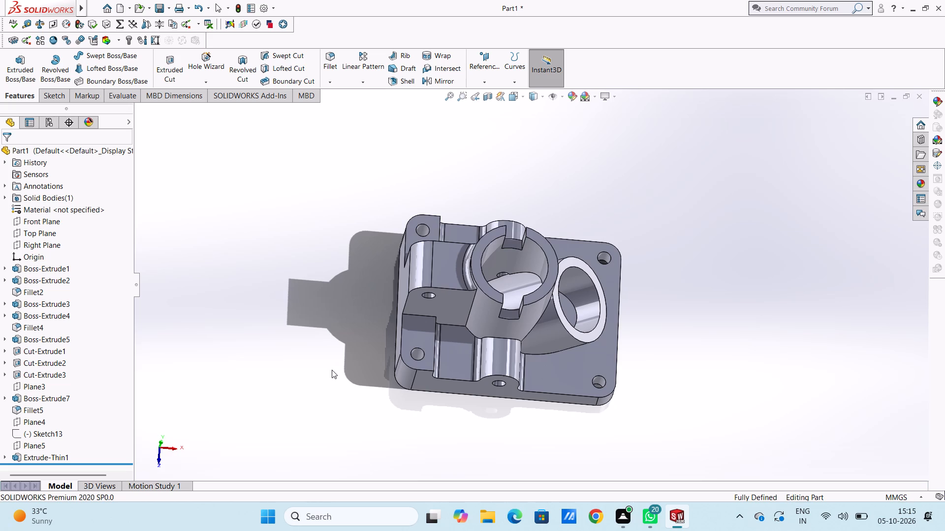
pyautogui.hotkey('ctrl', '5')
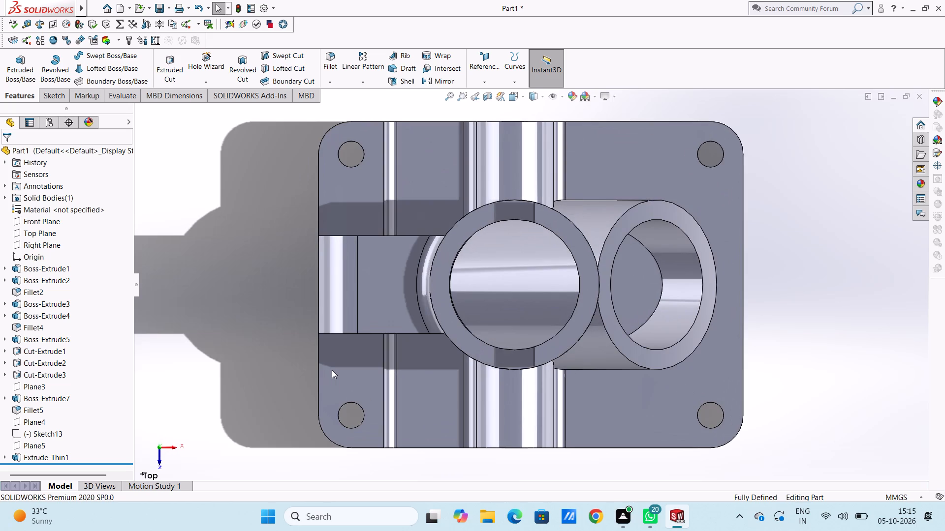
pyautogui.scroll(2, 332, 370)
pyautogui.moveTo(323, 372); pyautogui.dragTo(325, 367, button='middle')
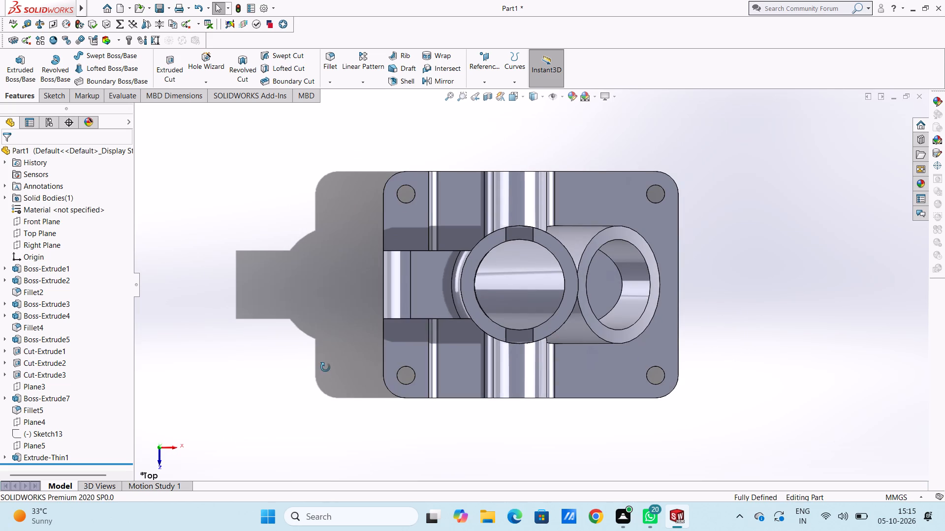
pyautogui.moveTo(325, 367); pyautogui.dragTo(260, 227, button='middle')
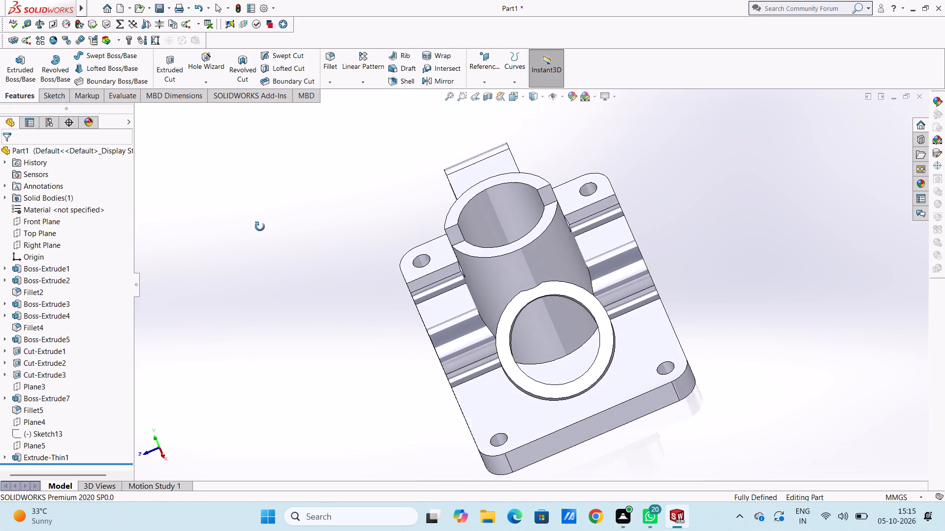
pyautogui.moveTo(260, 227); pyautogui.dragTo(260, 227, button='middle')
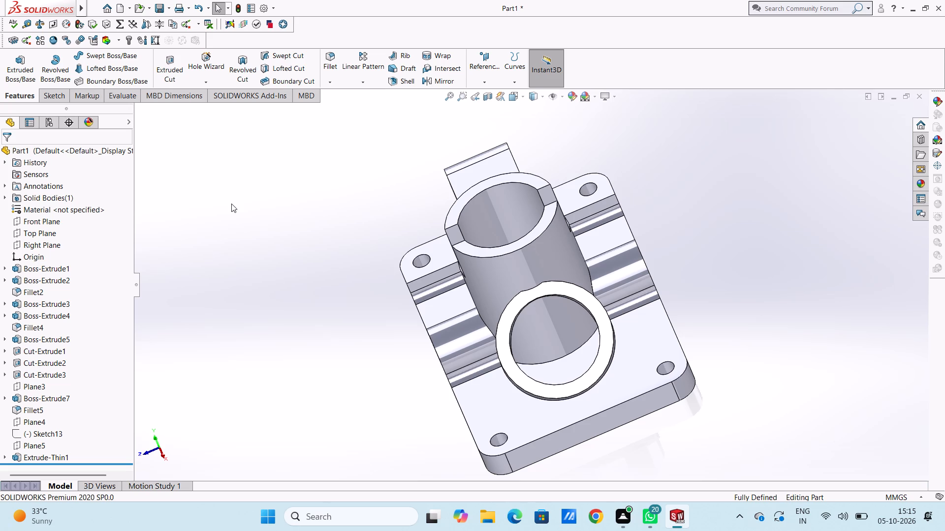
pyautogui.moveTo(251, 212); pyautogui.dragTo(293, 178, button='middle')
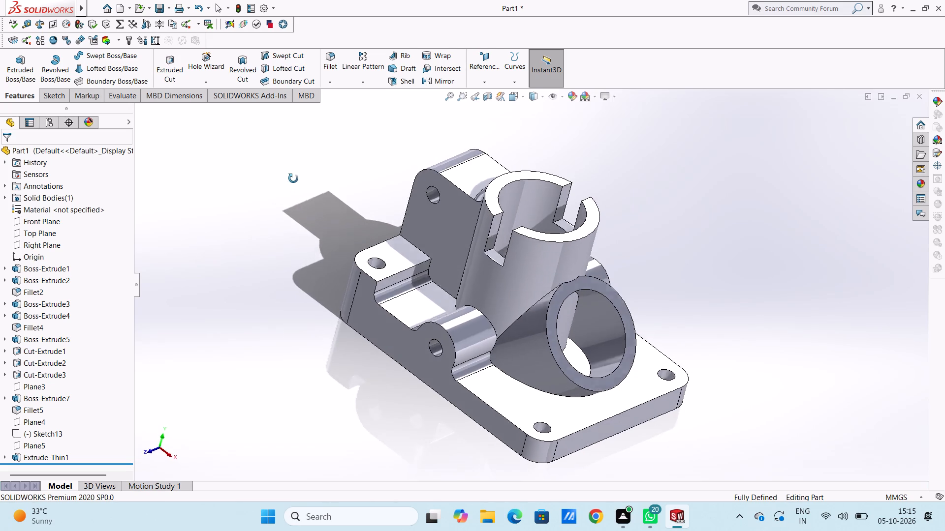
pyautogui.moveTo(293, 178); pyautogui.dragTo(293, 175, button='middle')
pyautogui.moveTo(294, 276); pyautogui.dragTo(230, 317, button='middle')
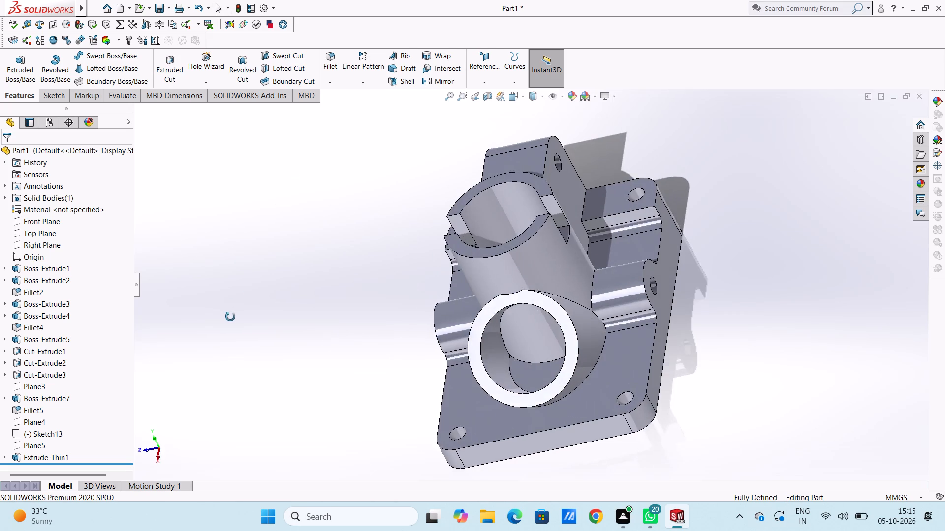
pyautogui.moveTo(230, 317); pyautogui.dragTo(327, 356, button='middle')
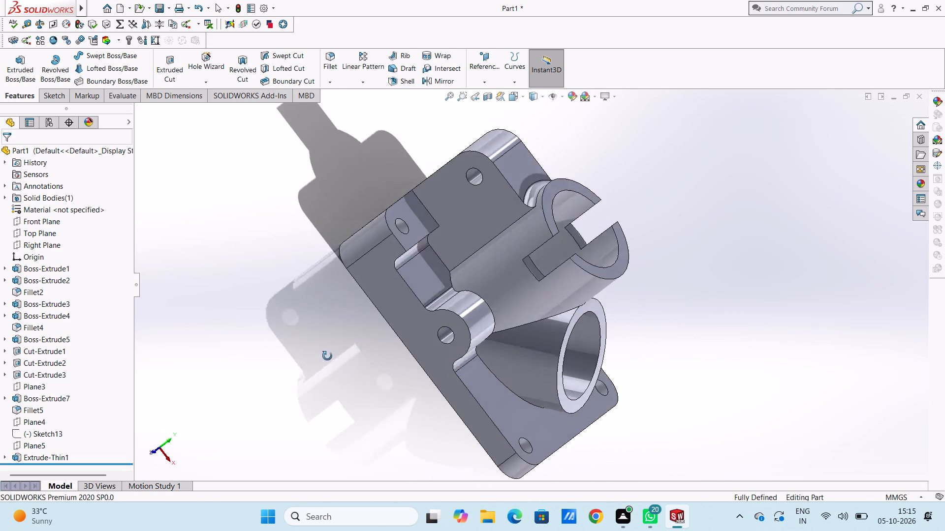
pyautogui.moveTo(327, 356); pyautogui.dragTo(286, 360, button='middle')
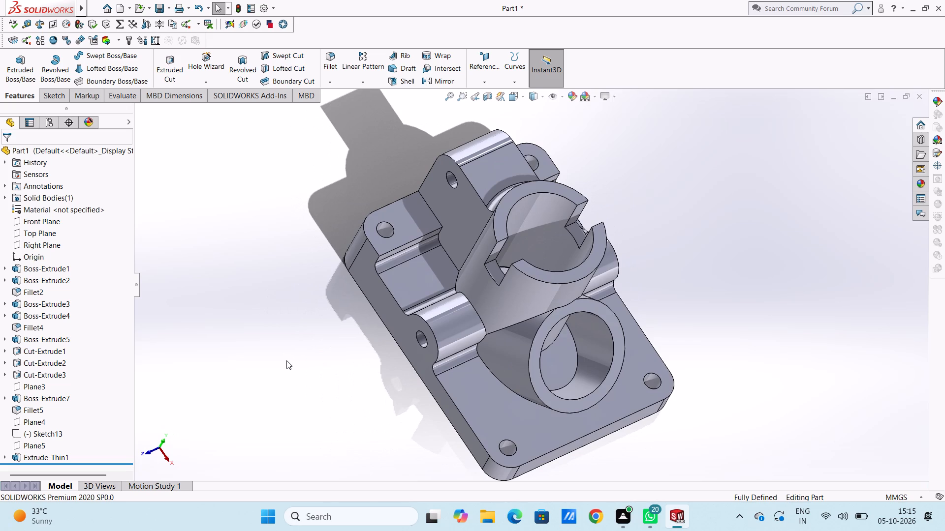
# Sketch a circle concentric with the bore on the vertical tube's top face and dimension its diameter to 20 mm.
pyautogui.hotkey('ctrl', '5')
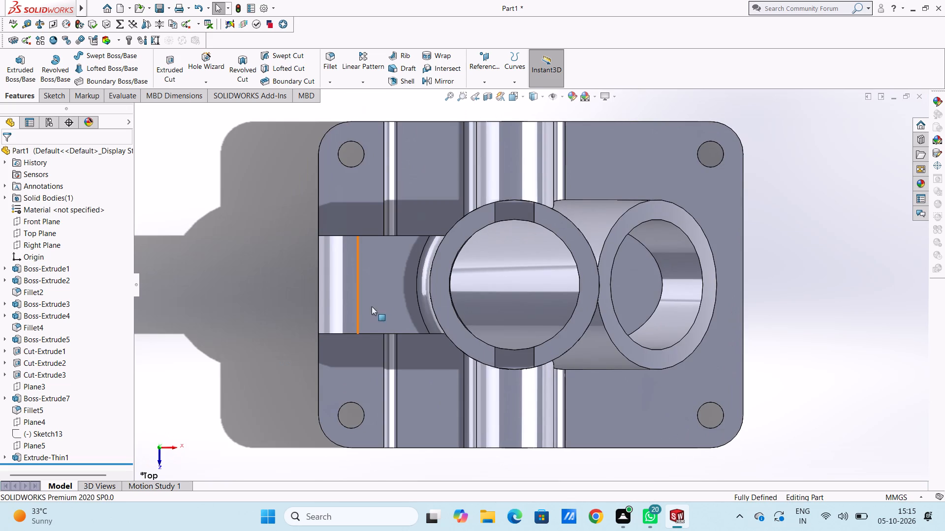
pyautogui.click(463, 234)
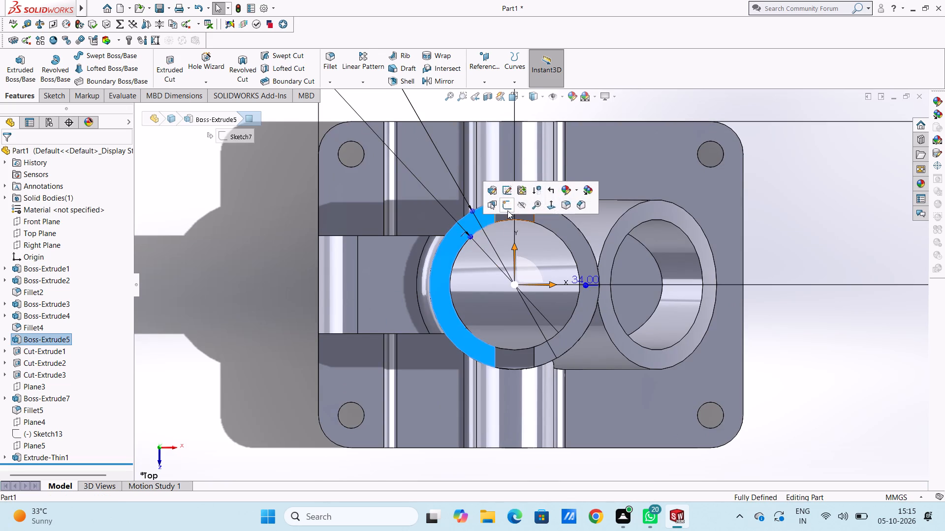
pyautogui.click(507, 210)
pyautogui.click(264, 231)
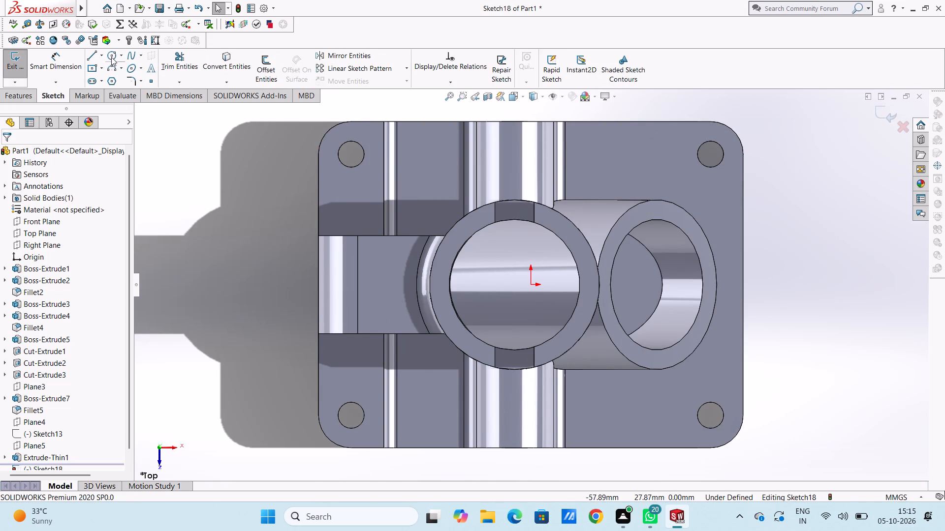
pyautogui.click(111, 57)
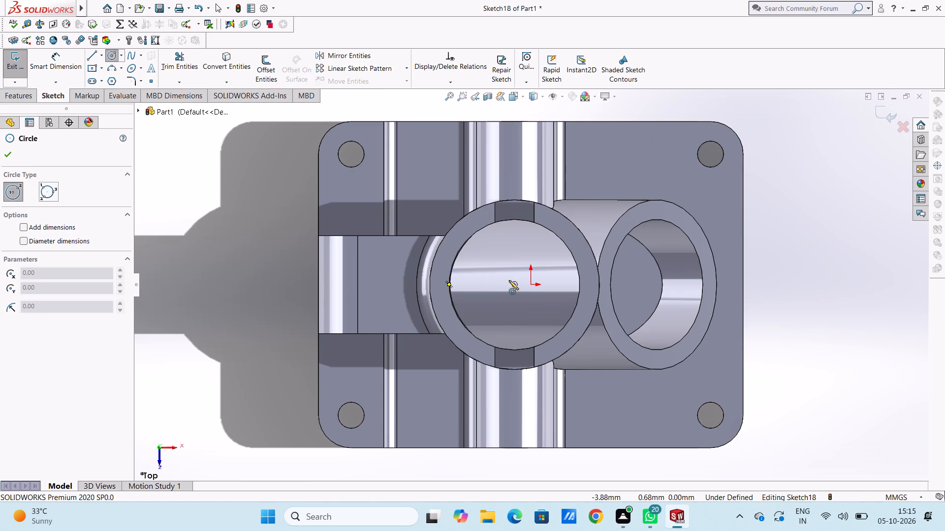
pyautogui.click(513, 284)
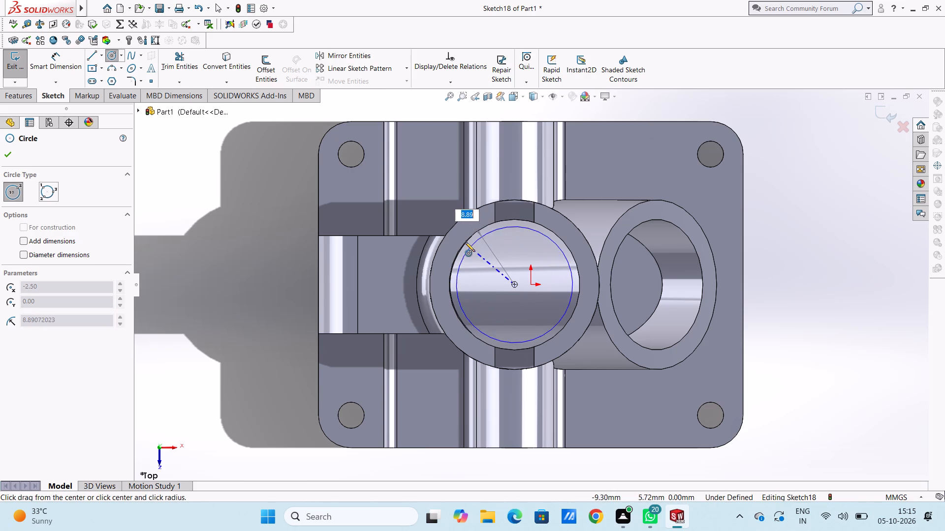
pyautogui.click(465, 242)
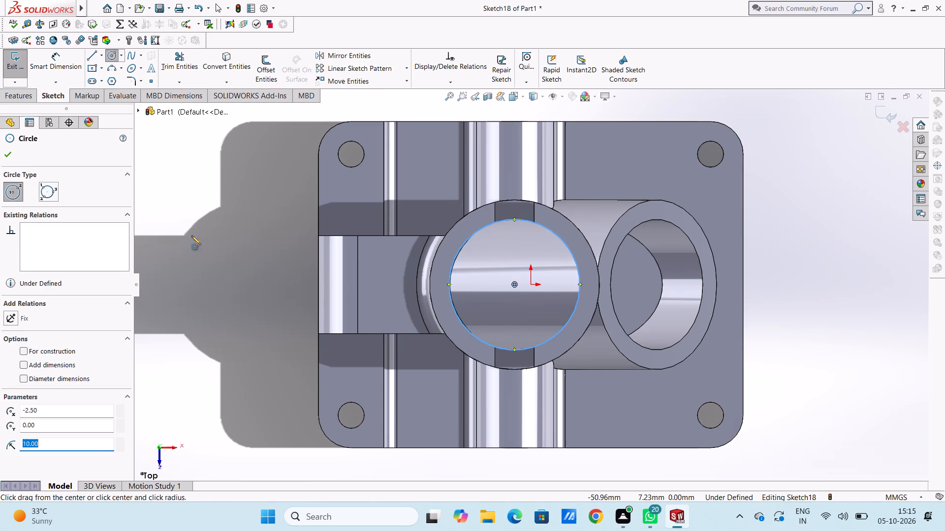
pyautogui.click(10, 156)
pyautogui.click(47, 59)
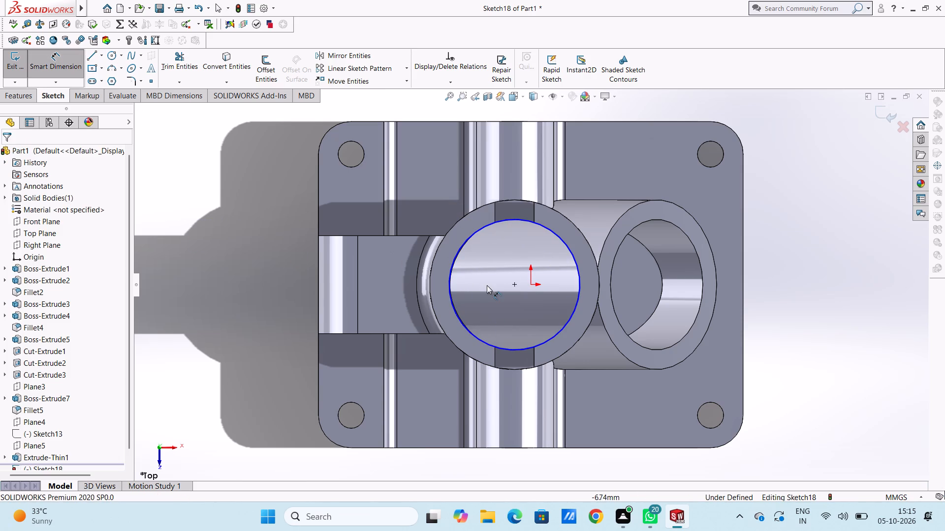
pyautogui.click(451, 276)
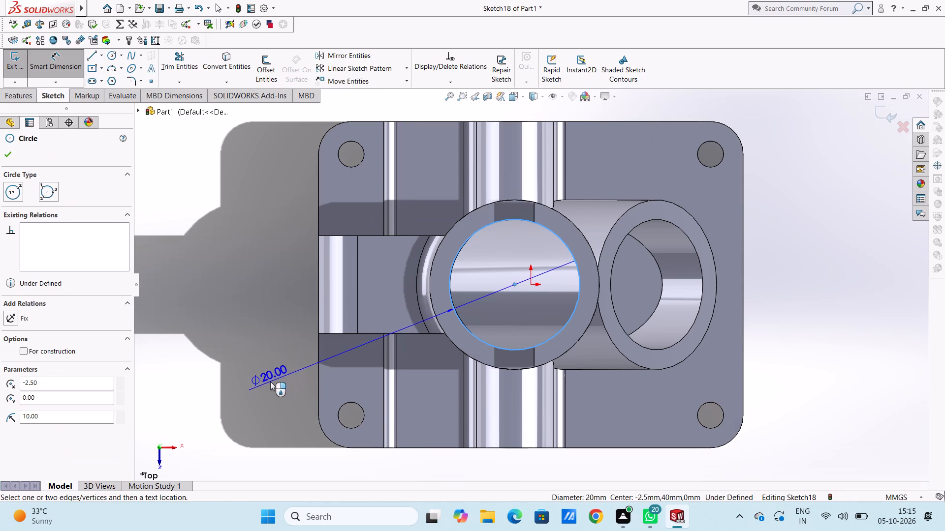
pyautogui.click(270, 382)
pyautogui.click(228, 367)
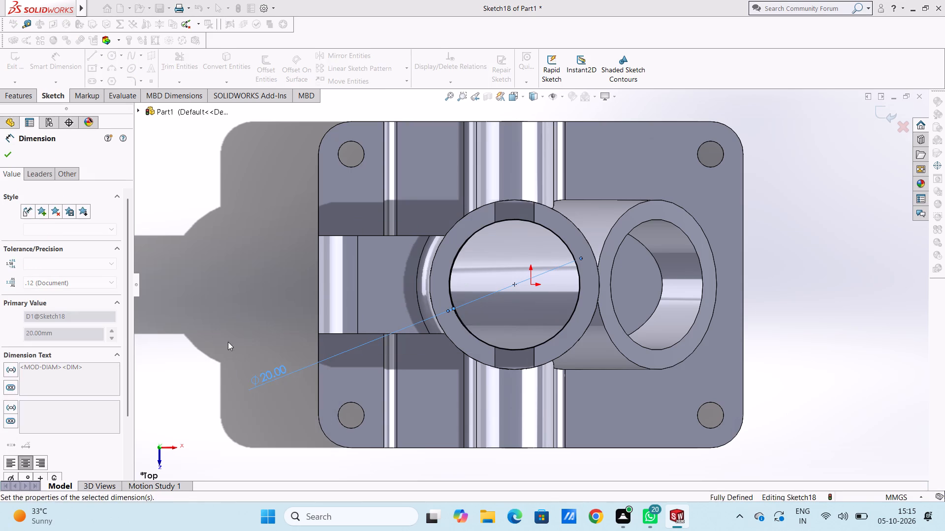
pyautogui.click(228, 342)
# Cut-extrude the 20 mm circle blind 34 mm down through the vertical tube to recut its bore.
pyautogui.scroll(2, 267, 381)
pyautogui.moveTo(267, 355); pyautogui.dragTo(248, 270, button='middle')
pyautogui.click(56, 63)
pyautogui.click(29, 95)
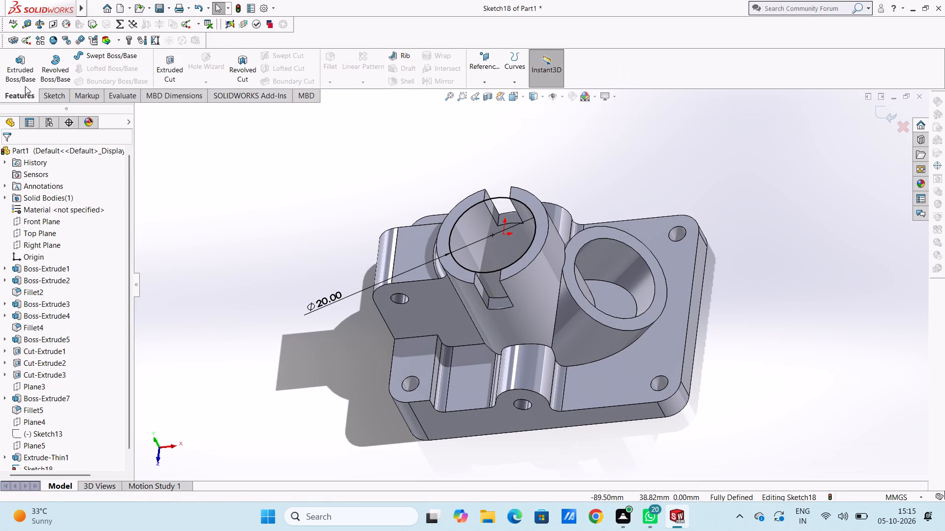
pyautogui.click(167, 63)
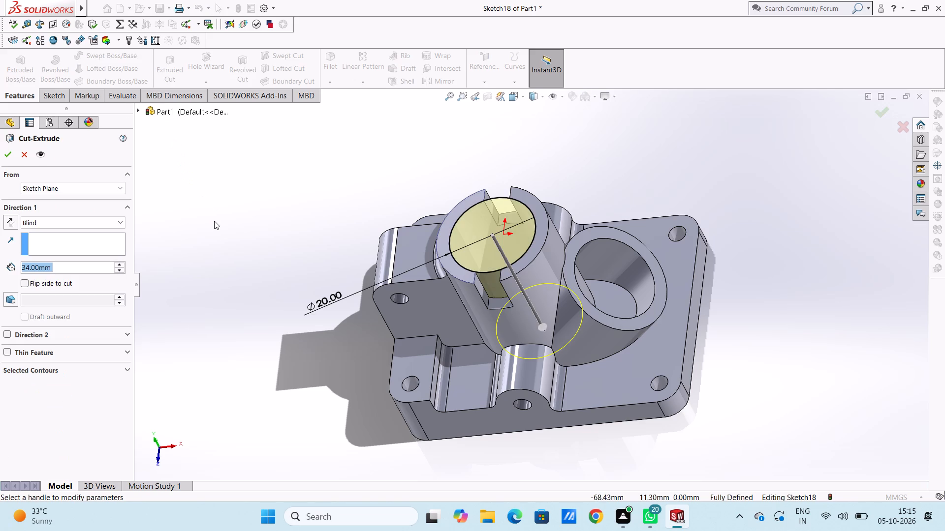
pyautogui.click(3, 155)
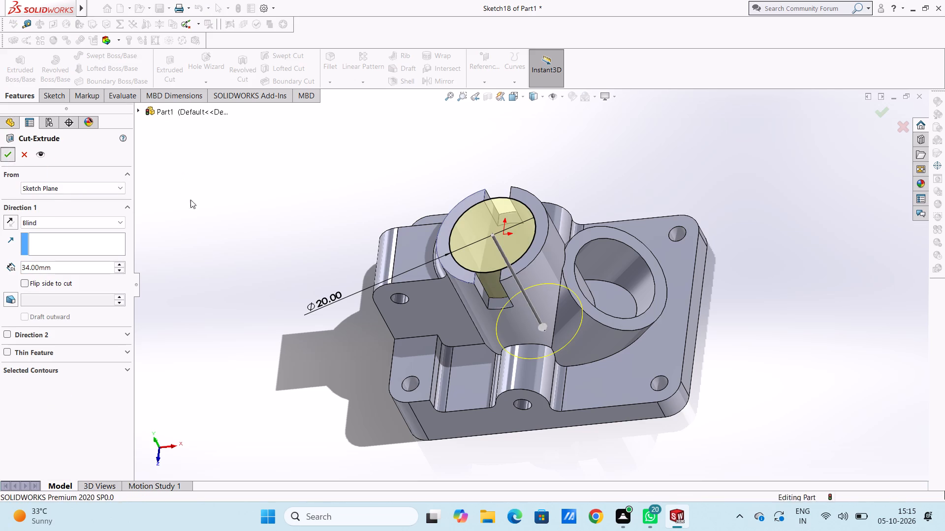
pyautogui.click(200, 201)
# Examine the recut bore, the plate's underside and the angled tube's opening from several sides.
pyautogui.moveTo(261, 268); pyautogui.dragTo(272, 325, button='middle')
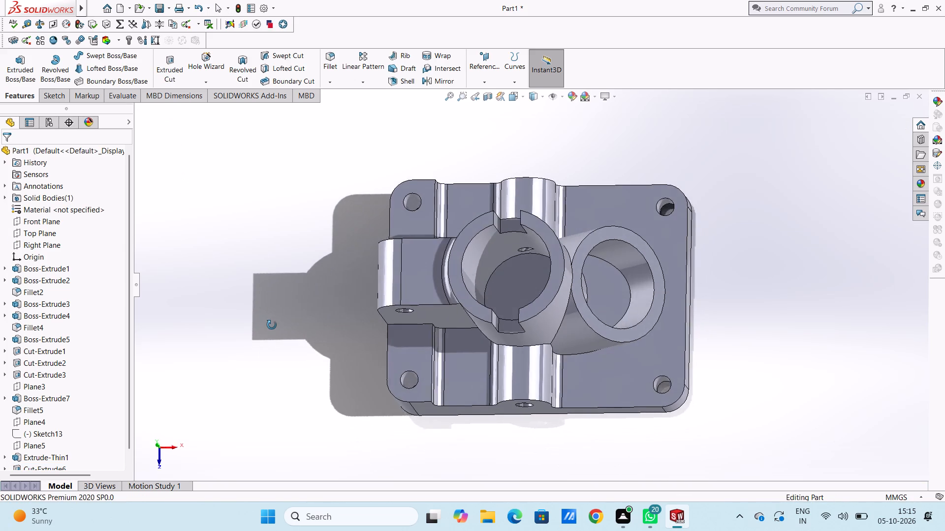
pyautogui.moveTo(272, 325); pyautogui.dragTo(307, 223, button='middle')
pyautogui.moveTo(282, 268); pyautogui.dragTo(270, 234, button='middle')
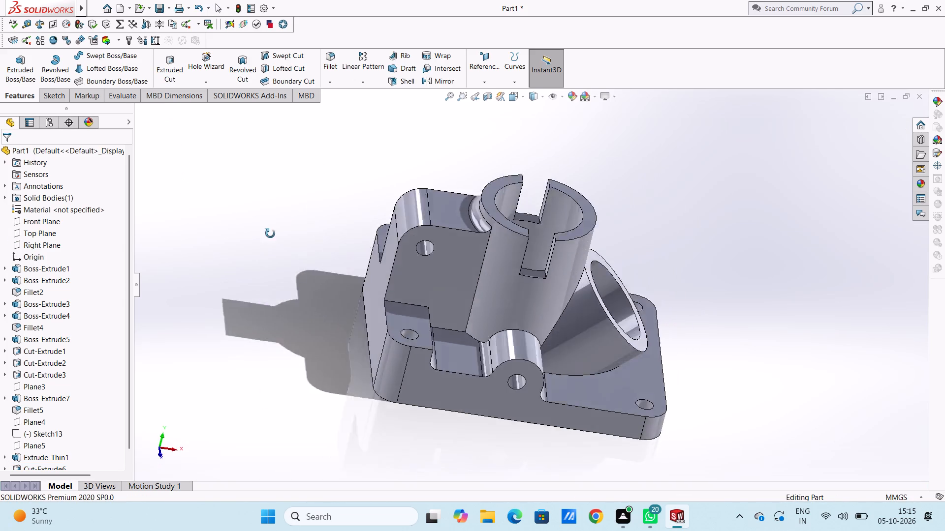
pyautogui.moveTo(270, 234); pyautogui.dragTo(266, 204, button='middle')
pyautogui.moveTo(230, 347); pyautogui.dragTo(243, 212, button='middle')
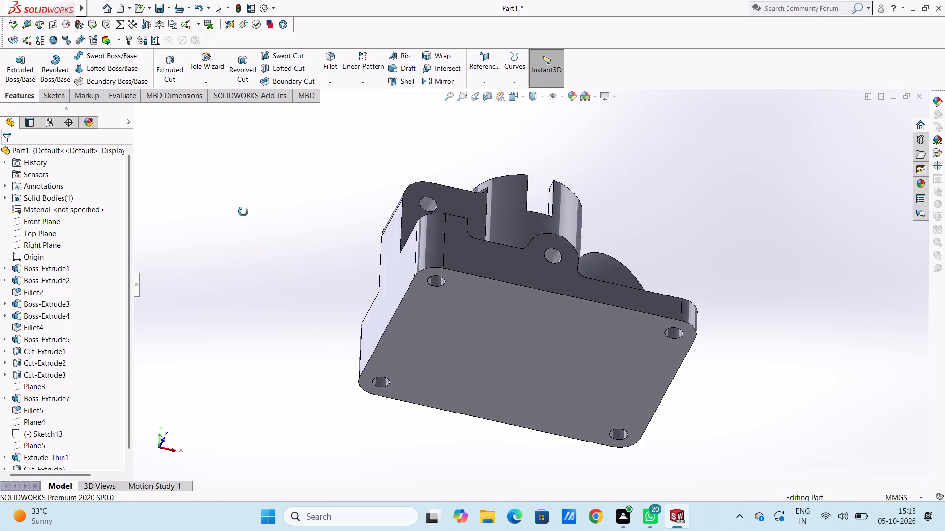
pyautogui.moveTo(243, 212); pyautogui.dragTo(176, 402, button='middle')
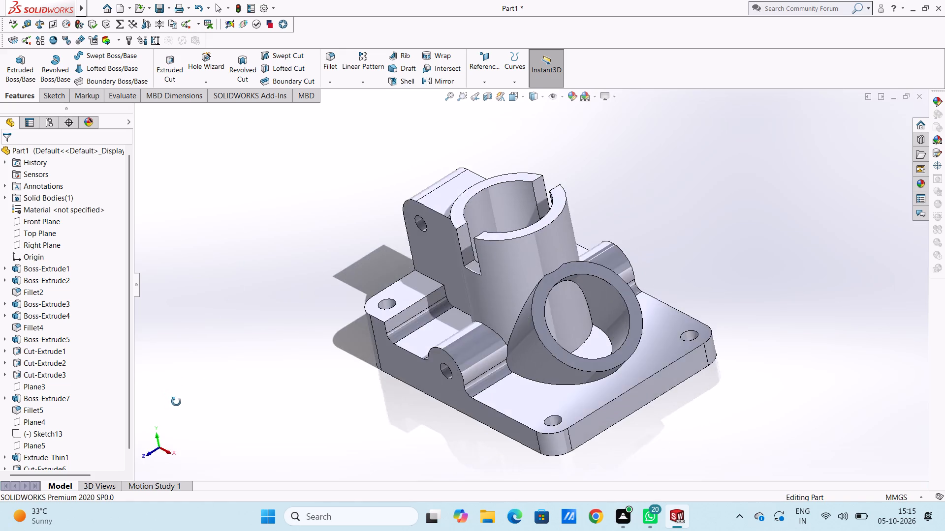
pyautogui.moveTo(176, 402); pyautogui.dragTo(229, 376, button='middle')
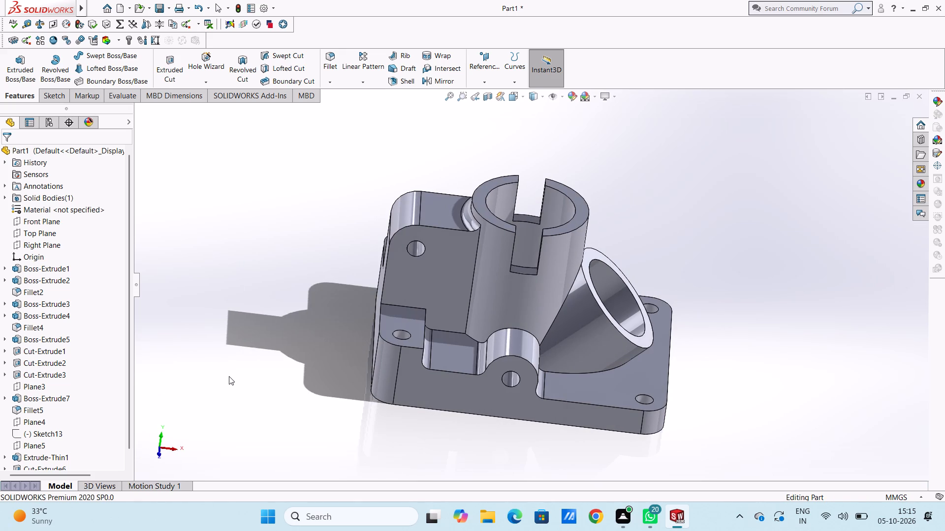
pyautogui.hotkey('ctrl', '4')
pyautogui.scroll(3, 229, 376)
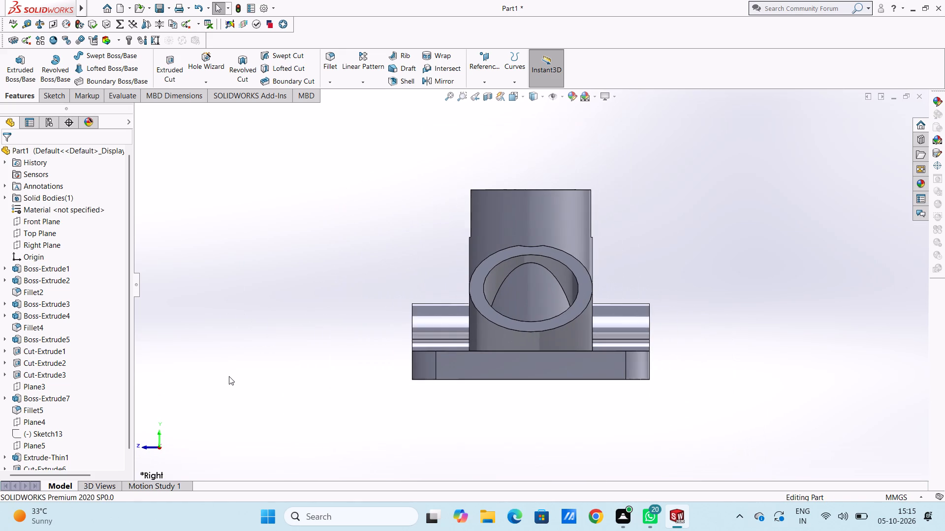
# Sketch two concentric circles of 13 mm and 10 mm radius on the angled tube's end face, centred on the origin.
pyautogui.moveTo(618, 222); pyautogui.dragTo(617, 305, button='middle')
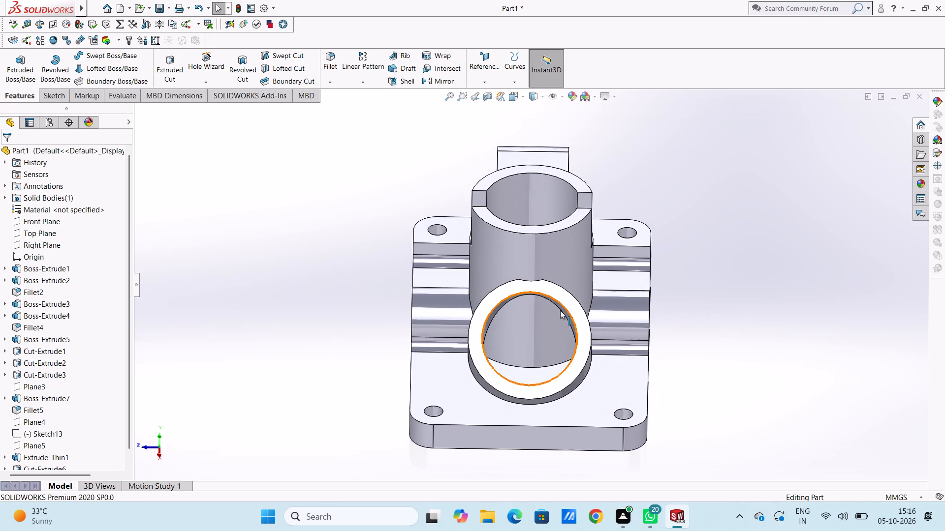
pyautogui.click(569, 306)
pyautogui.click(613, 280)
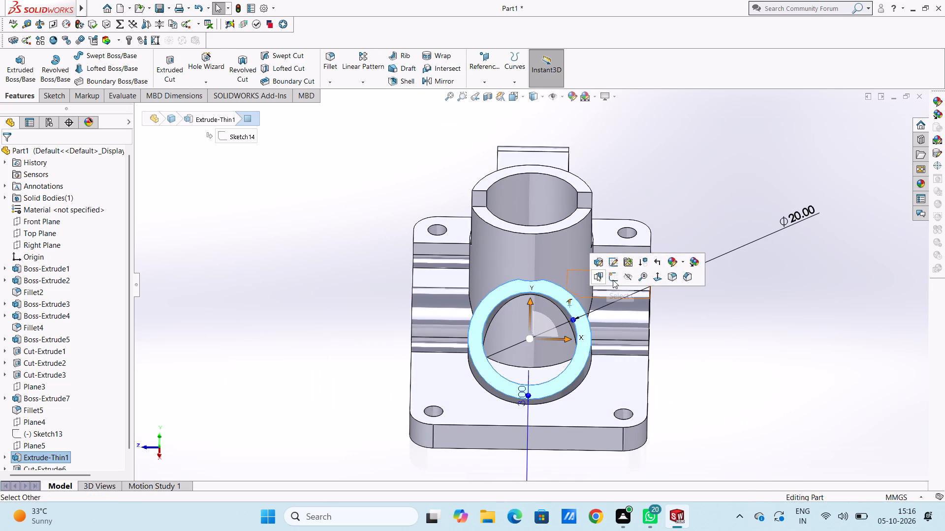
pyautogui.click(738, 315)
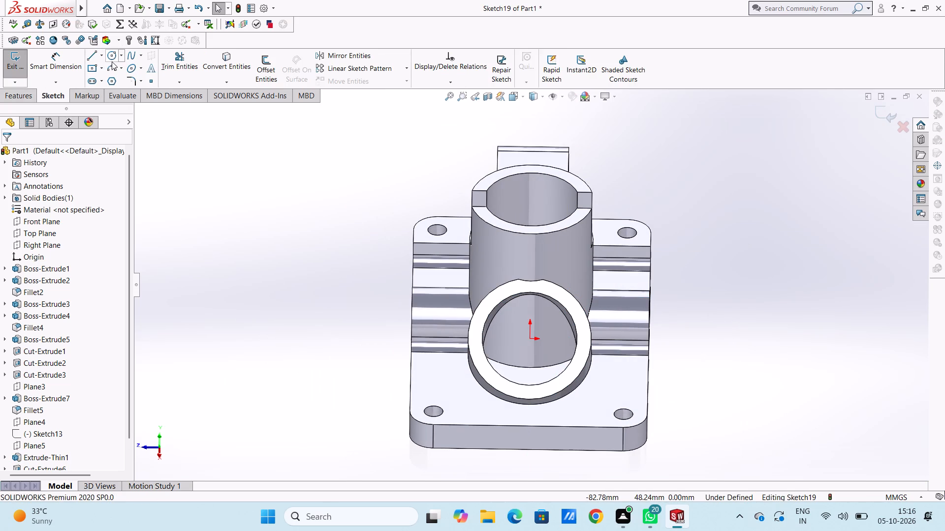
pyautogui.click(112, 61)
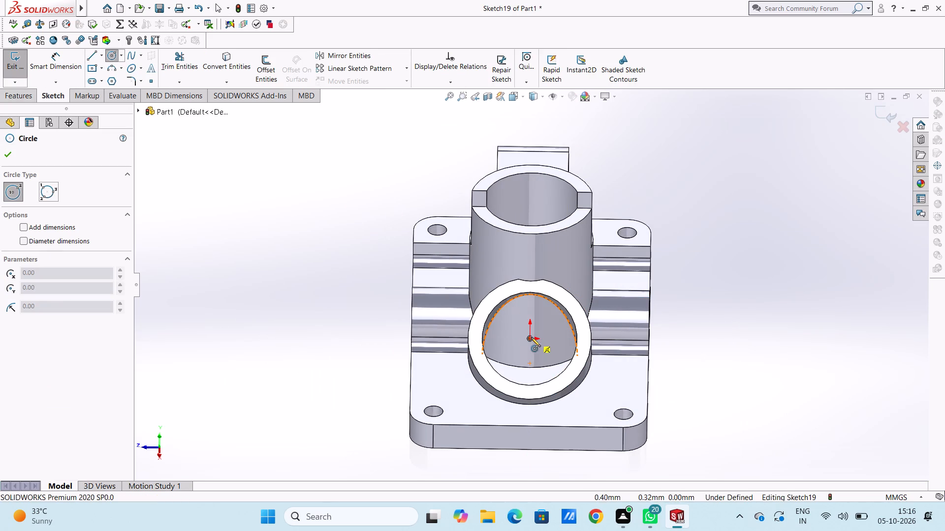
pyautogui.click(530, 337)
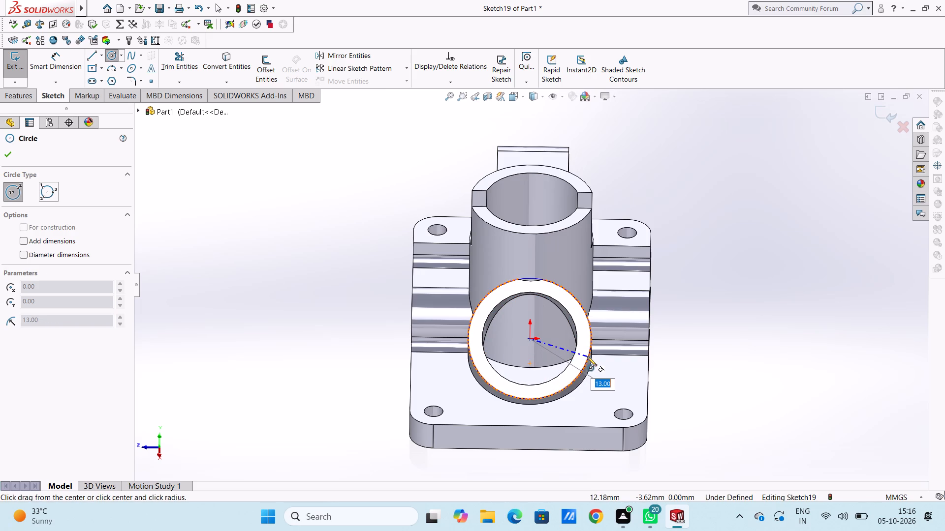
pyautogui.click(587, 356)
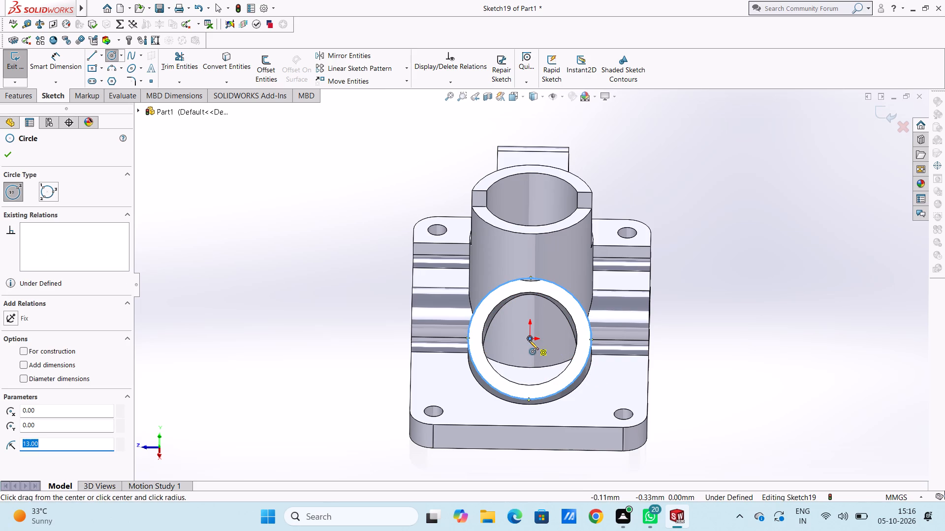
pyautogui.click(529, 338)
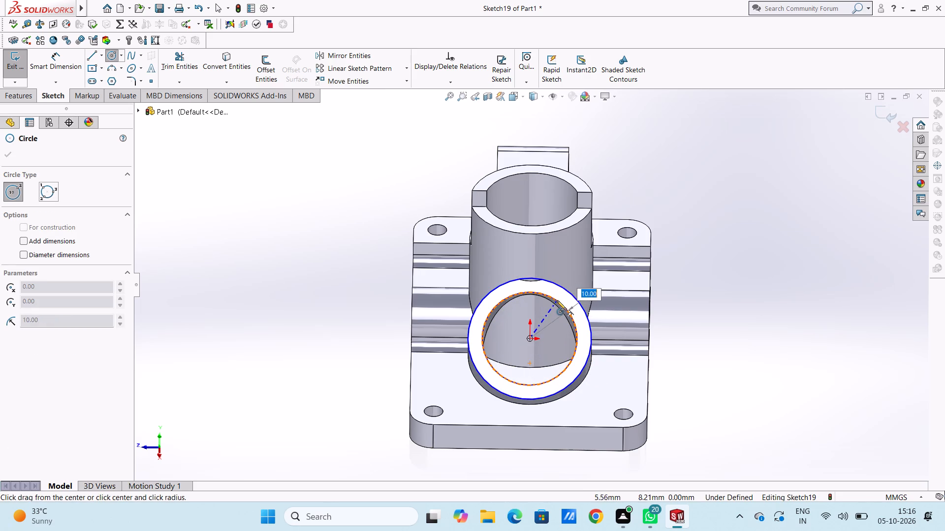
pyautogui.click(557, 300)
pyautogui.click(8, 151)
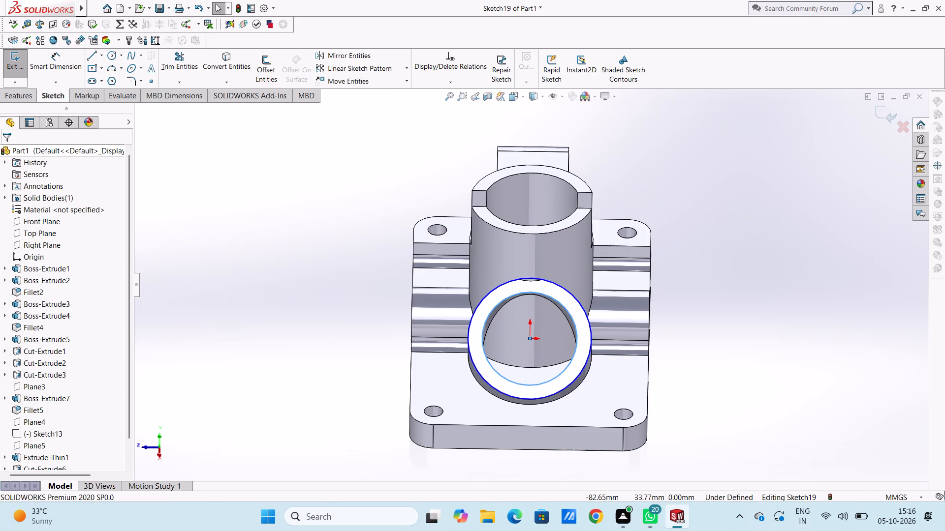
# Dimension the outer circle's diameter to 26 mm and the inner circle's diameter to 20 mm.
pyautogui.click(59, 59)
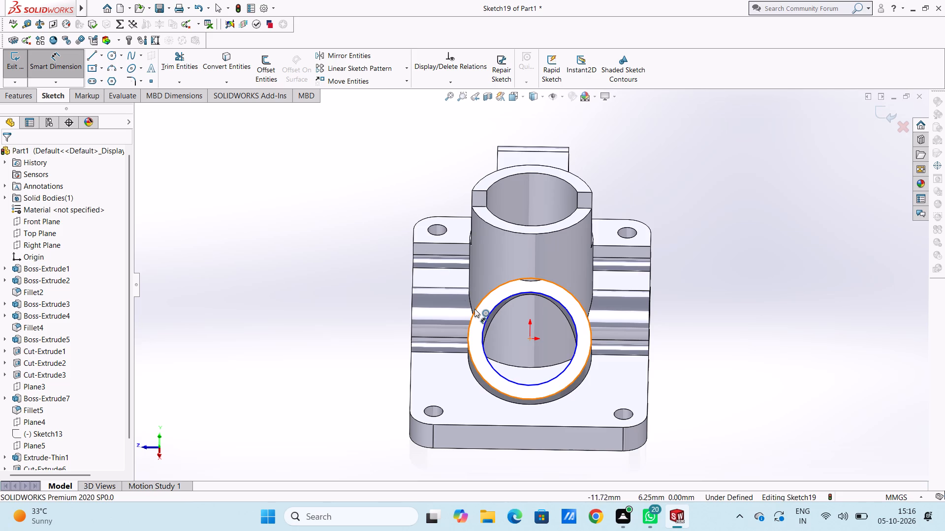
pyautogui.click(474, 309)
pyautogui.click(321, 241)
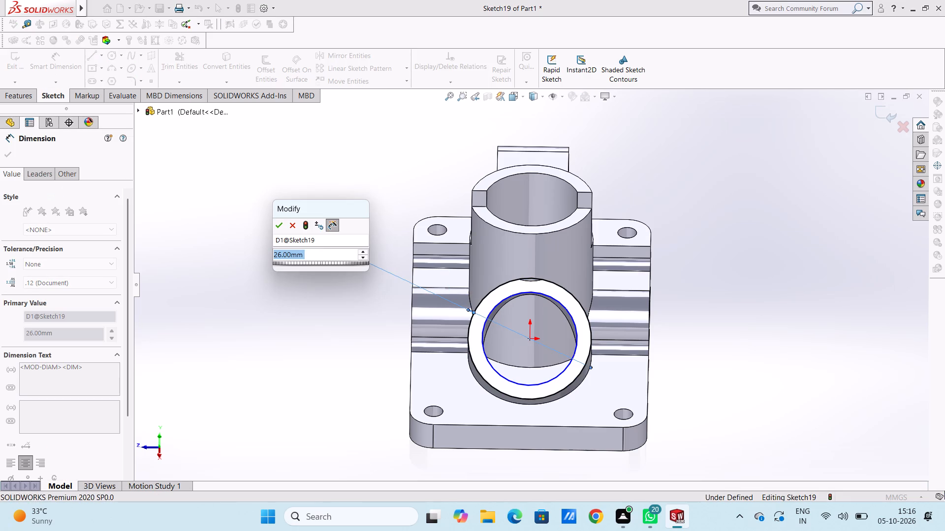
pyautogui.click(280, 227)
pyautogui.click(263, 218)
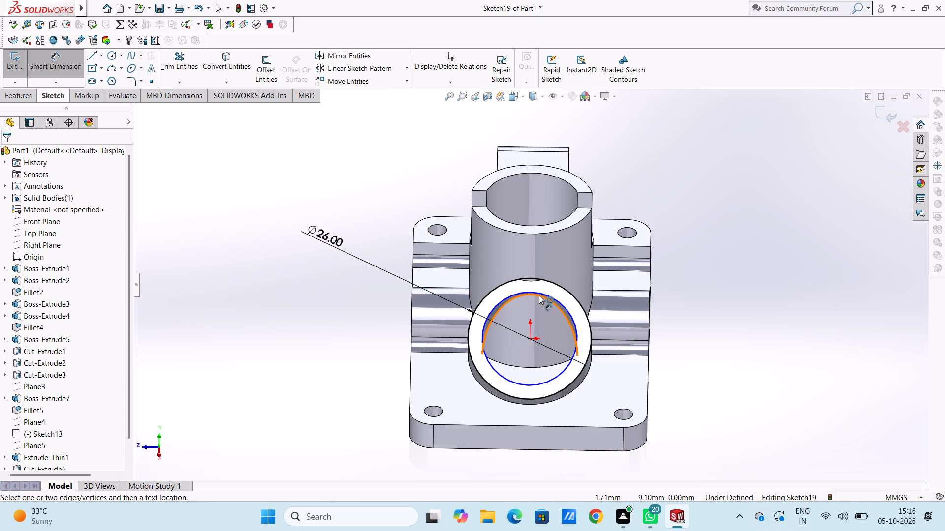
pyautogui.click(577, 324)
pyautogui.click(819, 263)
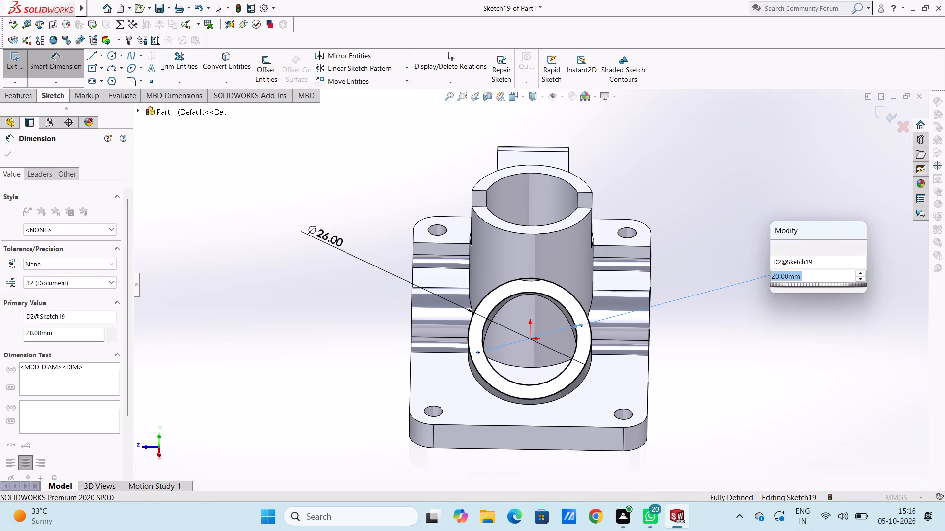
pyautogui.click(776, 246)
pyautogui.click(697, 245)
# Extrude the ring sketch on the angled tube's end face blind 25 mm outward, merging it with the part.
pyautogui.moveTo(693, 198); pyautogui.dragTo(754, 241, button='middle')
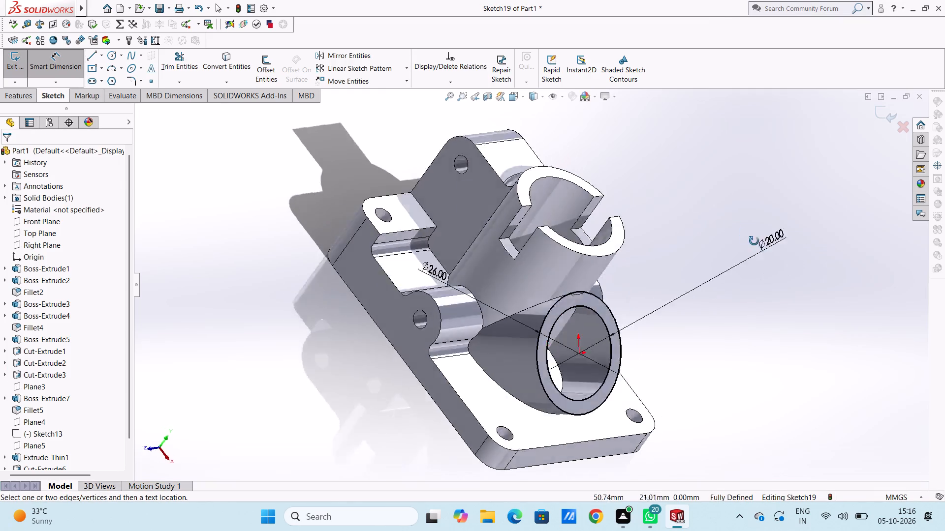
pyautogui.moveTo(754, 241); pyautogui.dragTo(780, 251, button='middle')
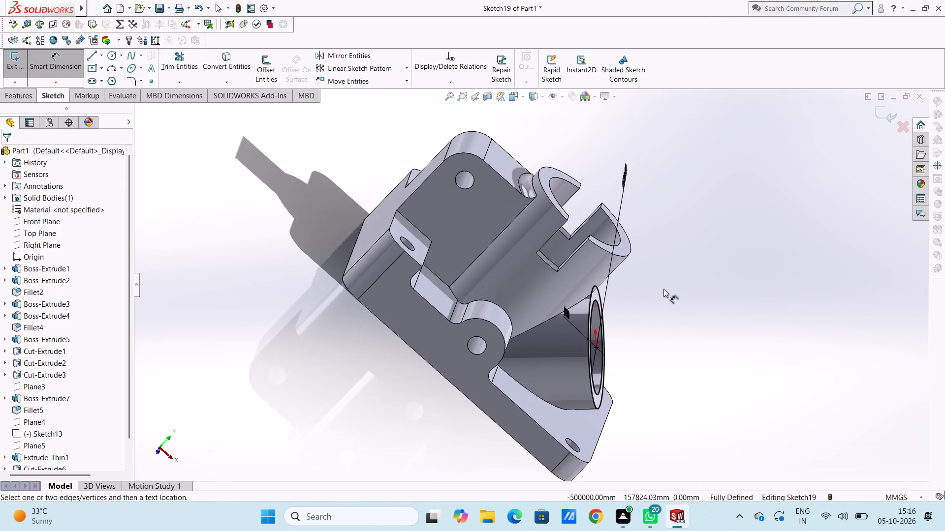
pyautogui.moveTo(690, 346); pyautogui.dragTo(694, 352, button='middle')
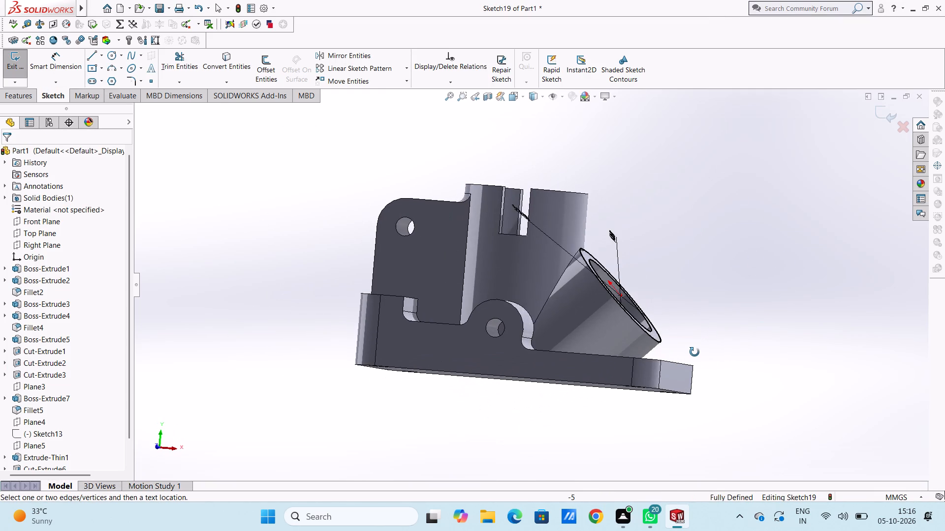
pyautogui.moveTo(694, 352); pyautogui.dragTo(700, 355, button='middle')
pyautogui.click(18, 99)
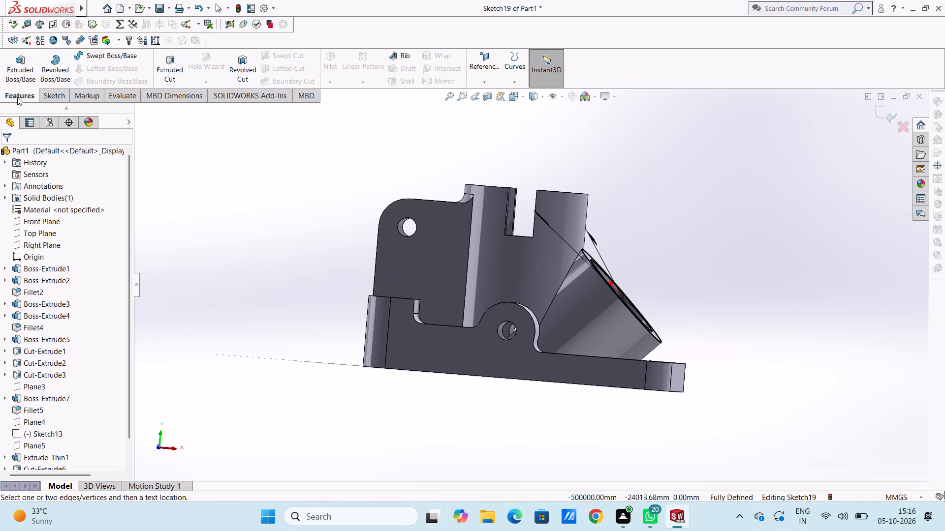
pyautogui.click(16, 69)
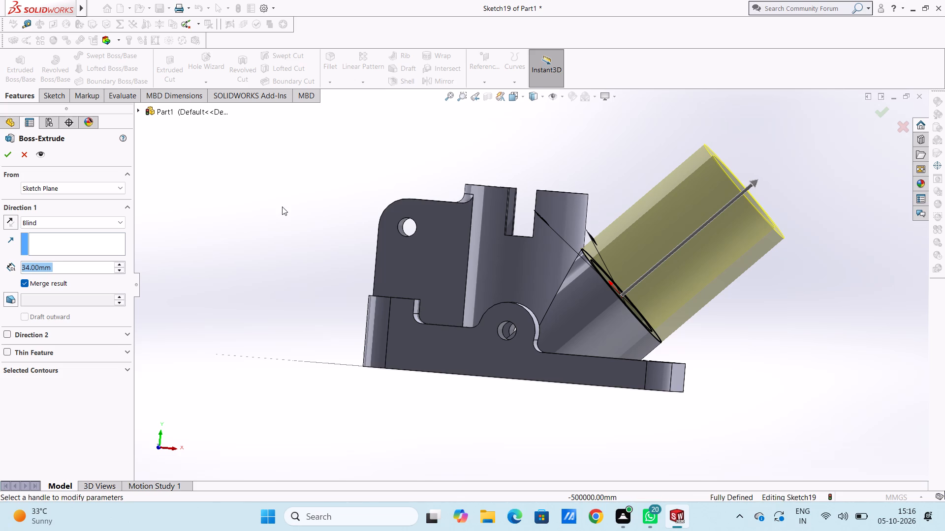
pyautogui.moveTo(281, 206); pyautogui.dragTo(280, 206, button='middle')
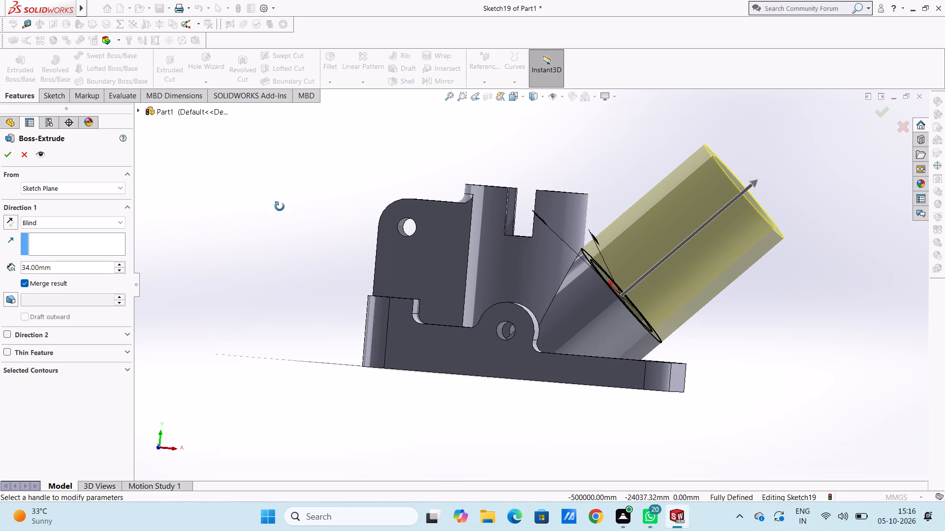
pyautogui.moveTo(280, 206); pyautogui.dragTo(285, 223, button='middle')
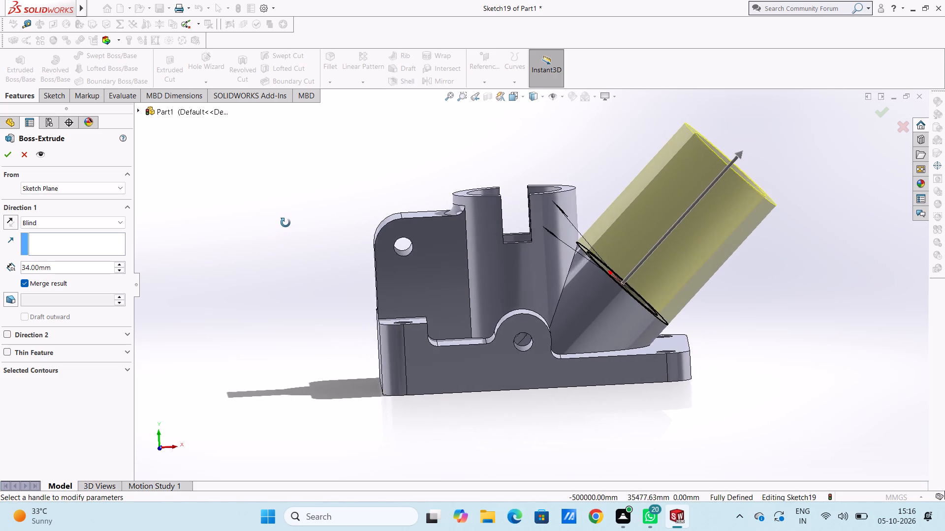
pyautogui.moveTo(285, 223); pyautogui.dragTo(280, 219, button='middle')
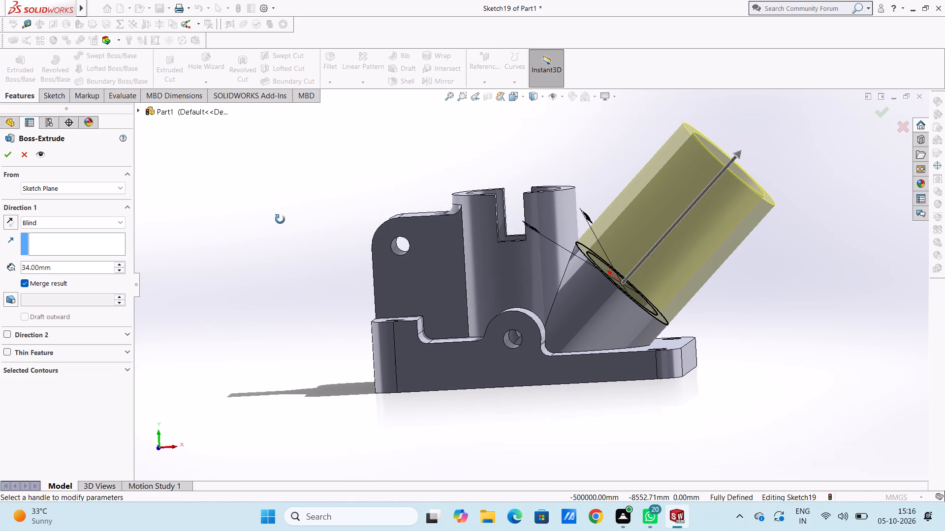
pyautogui.moveTo(280, 219); pyautogui.dragTo(286, 219, button='middle')
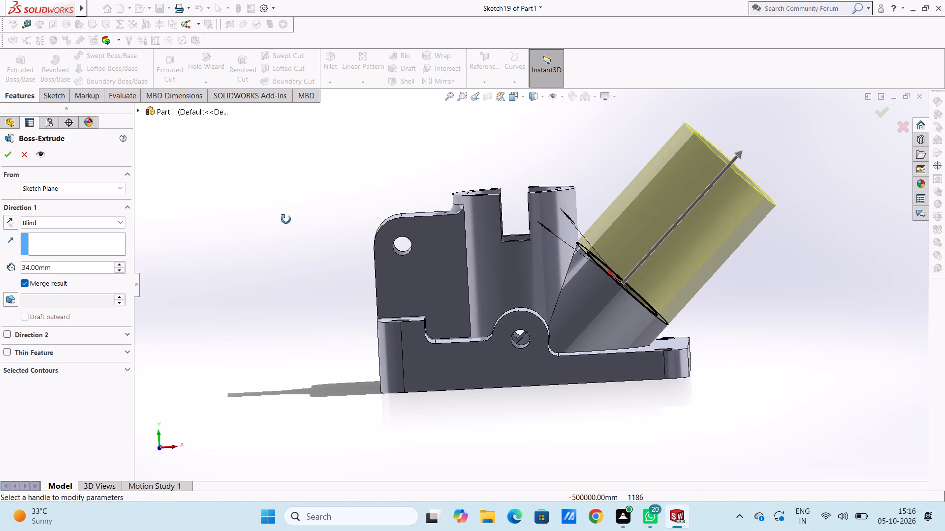
pyautogui.moveTo(286, 219); pyautogui.dragTo(288, 219, button='middle')
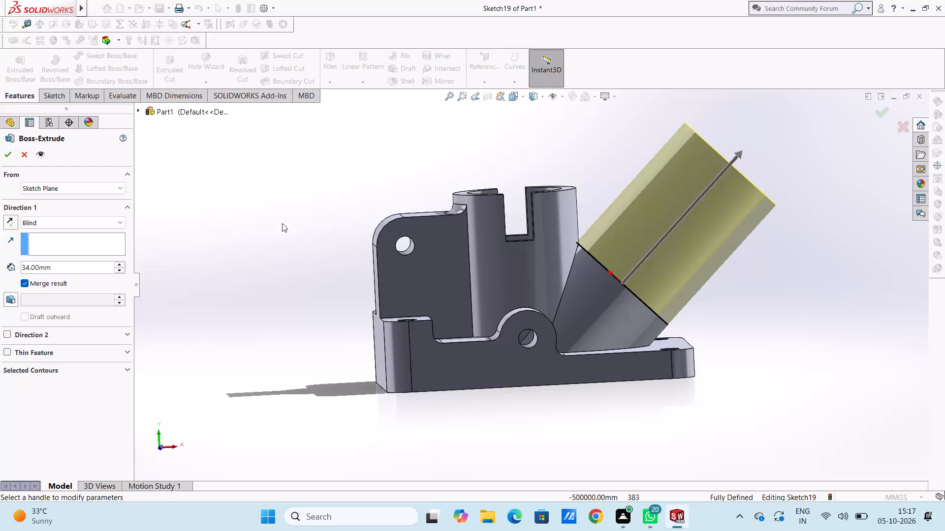
pyautogui.doubleClick(84, 265)
pyautogui.write('30')
pyautogui.press('Return')
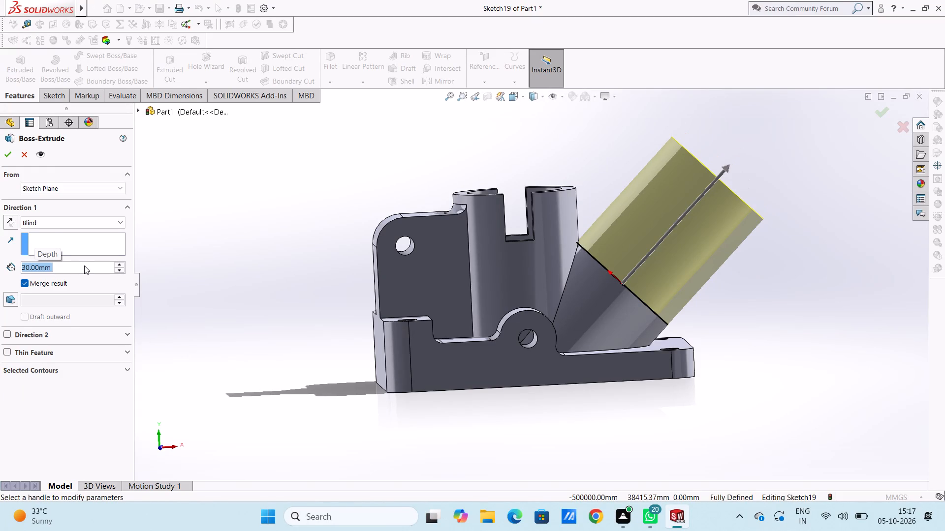
pyautogui.write('25')
pyautogui.press('Return')
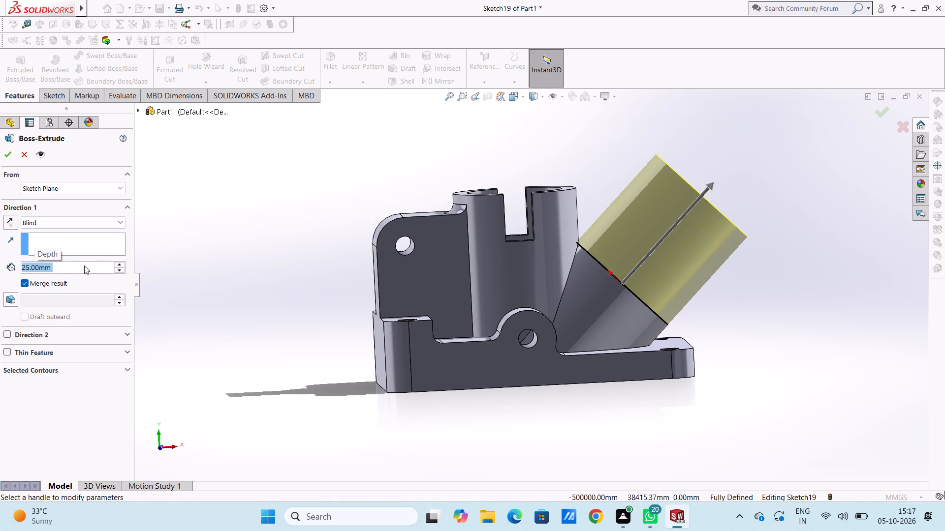
pyautogui.click(9, 155)
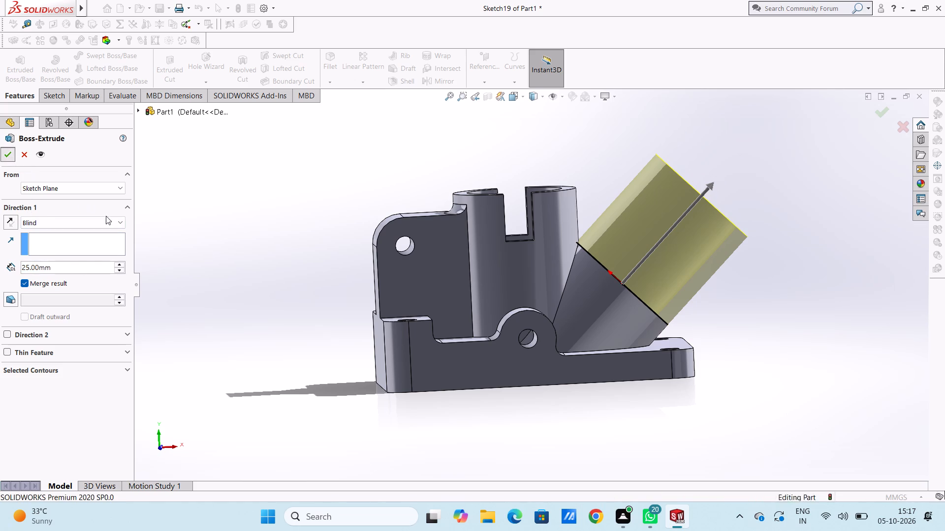
pyautogui.click(267, 257)
# Examine the lengthened angled tube and the rest of the part from several sides.
pyautogui.scroll(2, 258, 262)
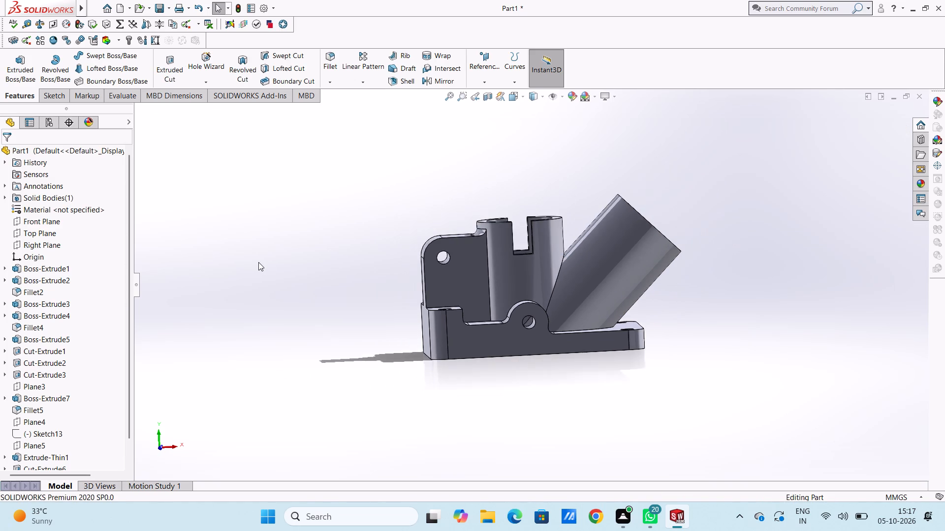
pyautogui.moveTo(258, 262); pyautogui.dragTo(237, 296, button='middle')
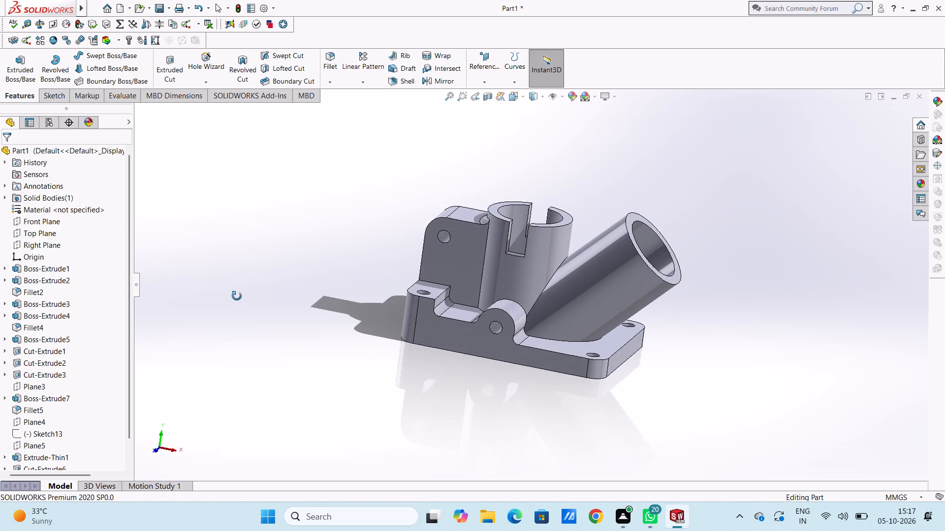
pyautogui.moveTo(237, 296); pyautogui.dragTo(245, 293, button='middle')
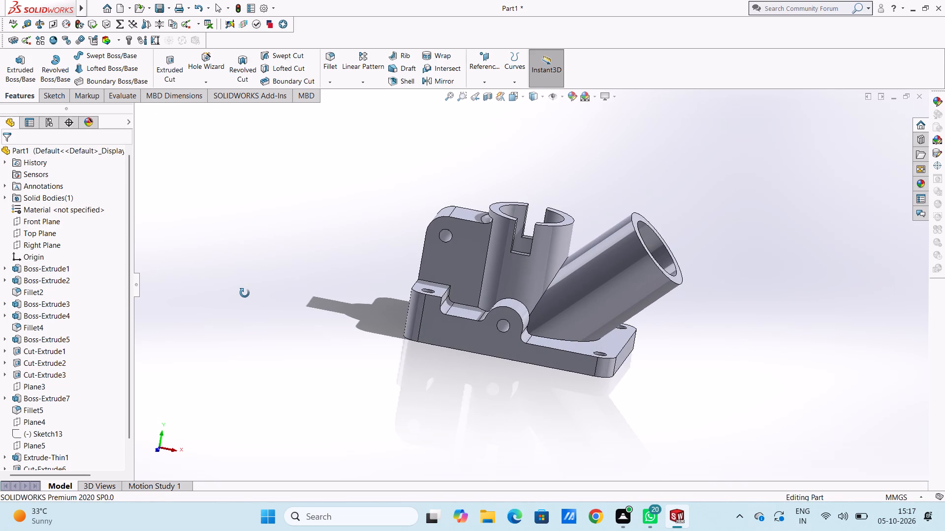
pyautogui.moveTo(245, 293); pyautogui.dragTo(249, 281, button='middle')
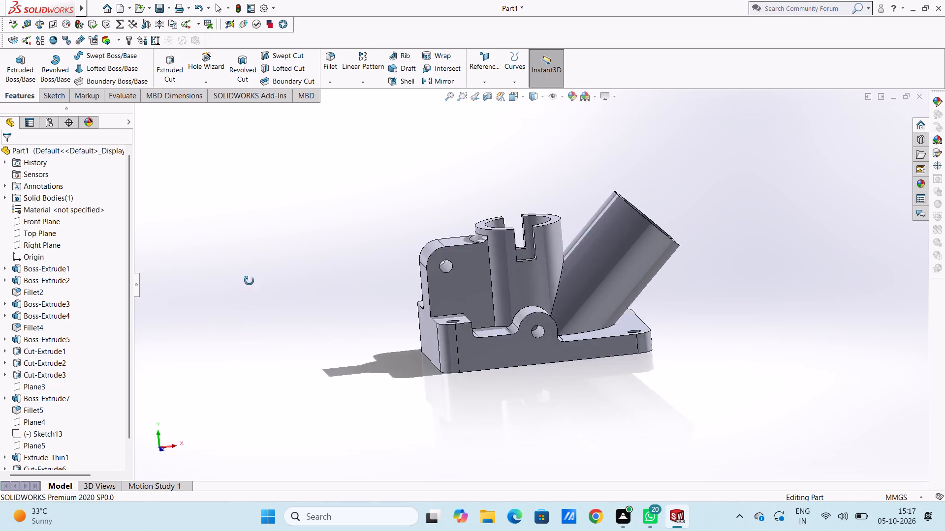
pyautogui.moveTo(249, 281); pyautogui.dragTo(247, 265, button='middle')
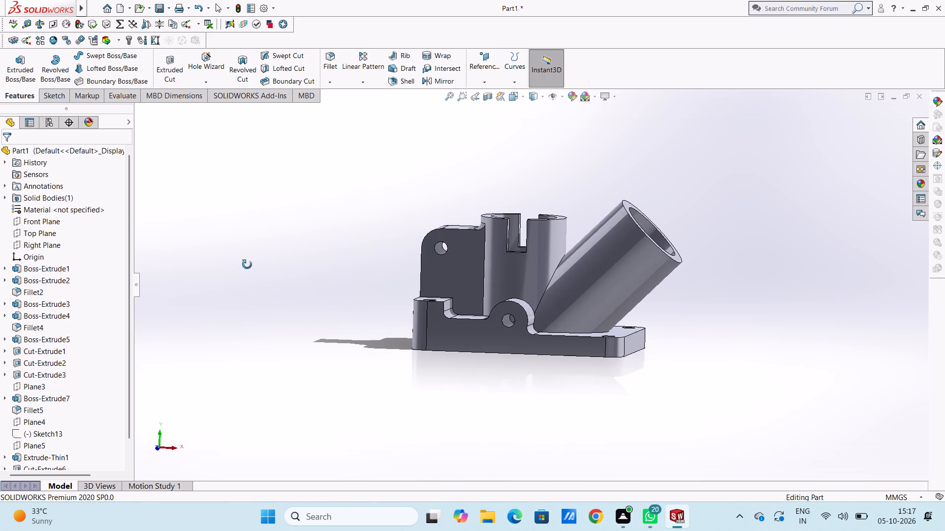
pyautogui.moveTo(247, 265); pyautogui.dragTo(252, 258, button='middle')
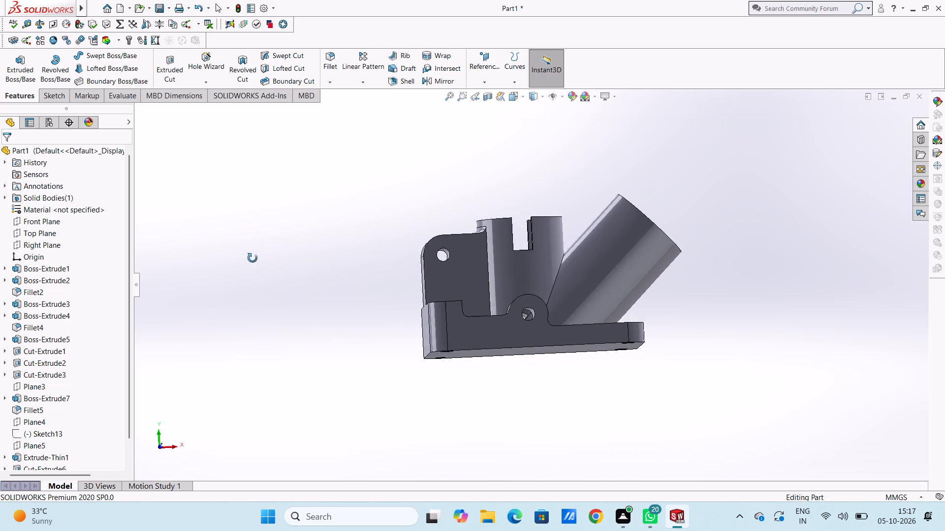
pyautogui.moveTo(252, 258); pyautogui.dragTo(247, 283, button='middle')
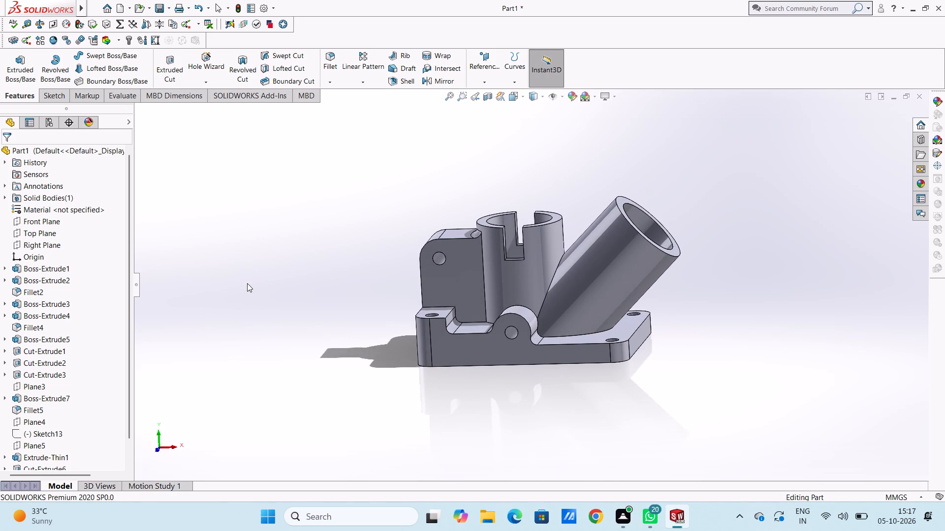
# Start a sketch on the base plate's front side face, viewed from the front.
pyautogui.hotkey('ctrl', '1')
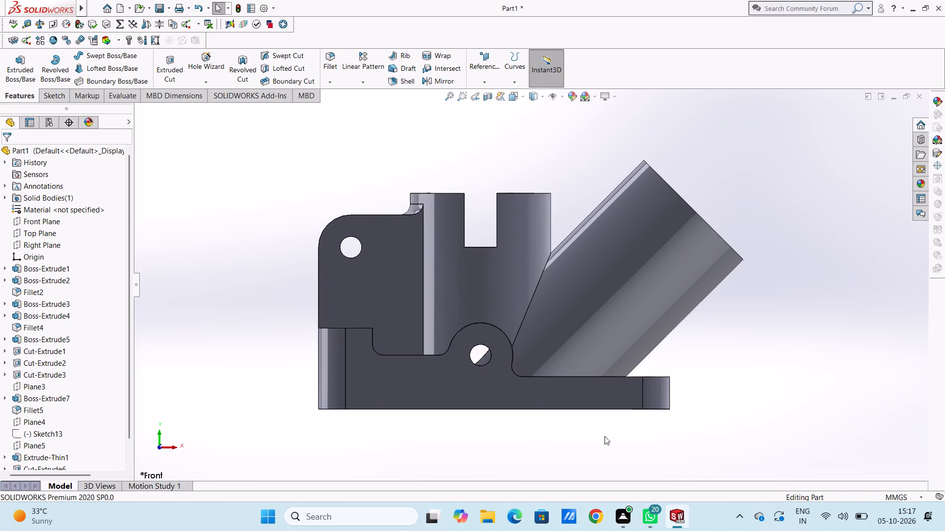
pyautogui.click(593, 399)
pyautogui.click(635, 371)
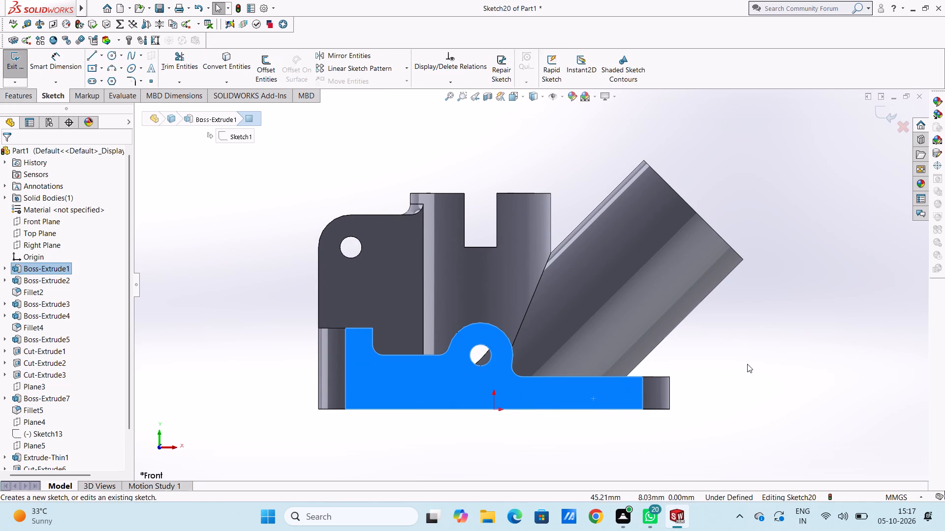
pyautogui.click(750, 364)
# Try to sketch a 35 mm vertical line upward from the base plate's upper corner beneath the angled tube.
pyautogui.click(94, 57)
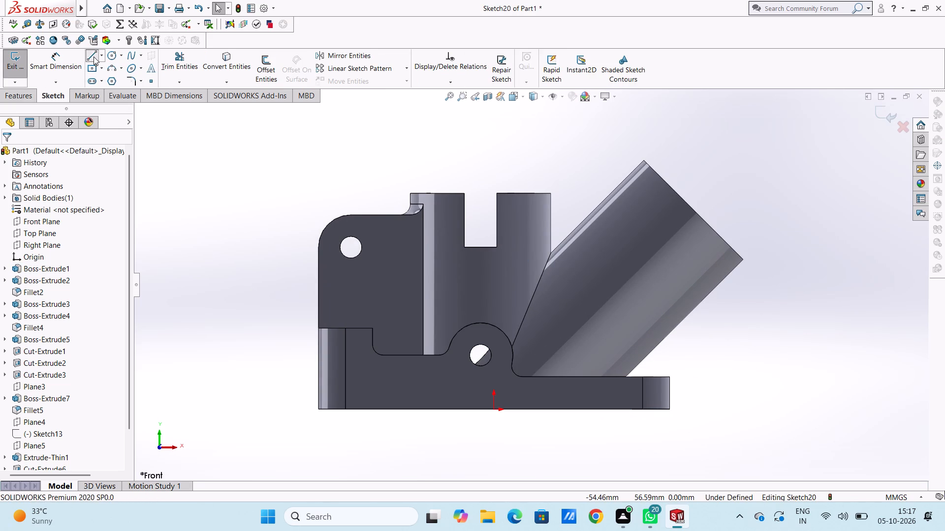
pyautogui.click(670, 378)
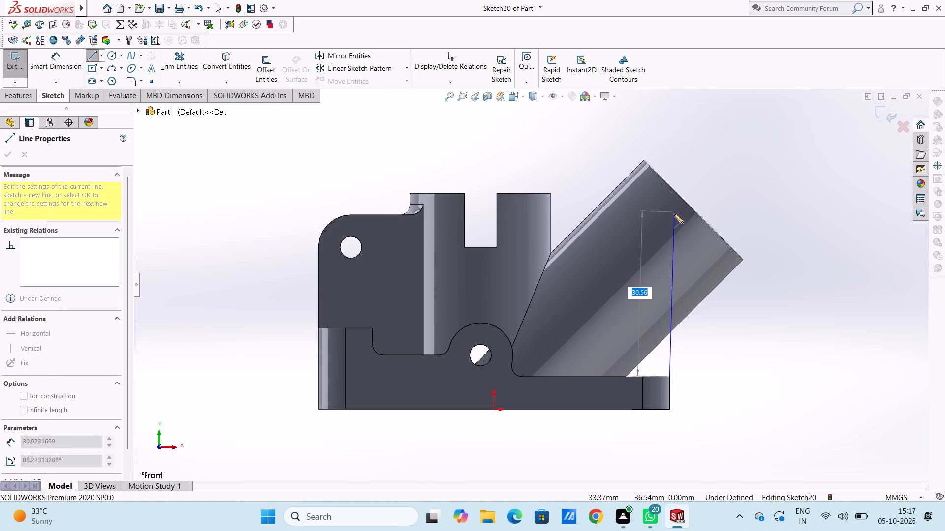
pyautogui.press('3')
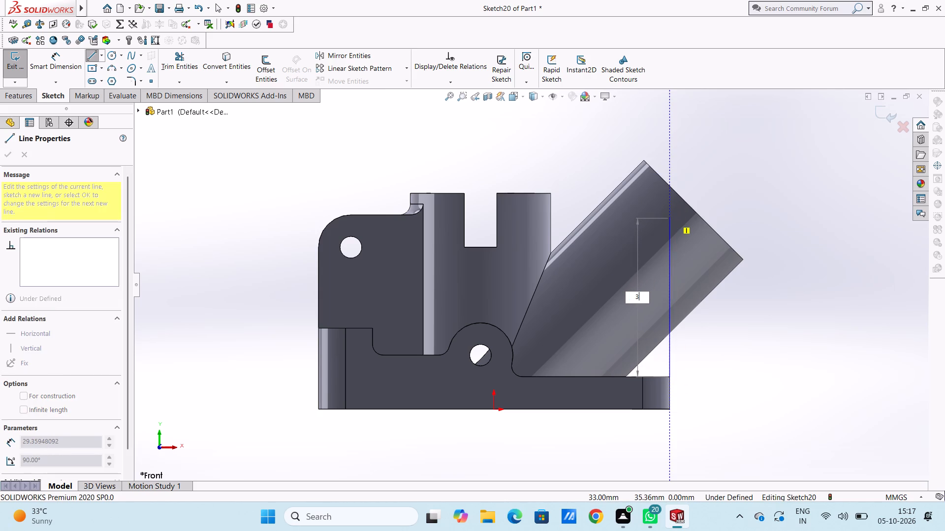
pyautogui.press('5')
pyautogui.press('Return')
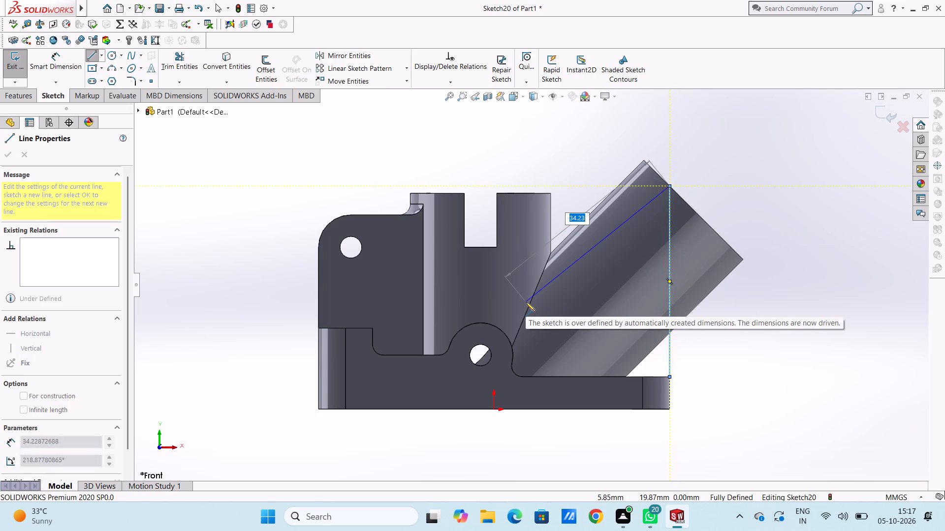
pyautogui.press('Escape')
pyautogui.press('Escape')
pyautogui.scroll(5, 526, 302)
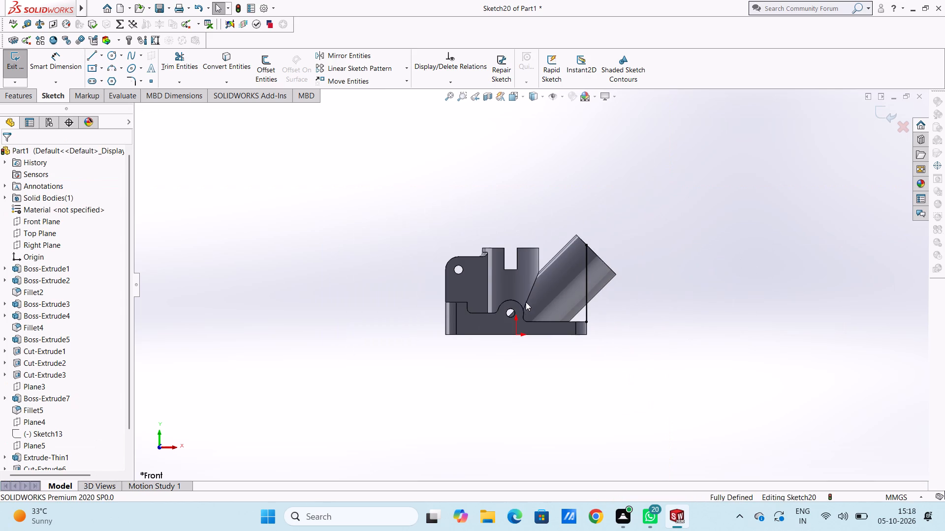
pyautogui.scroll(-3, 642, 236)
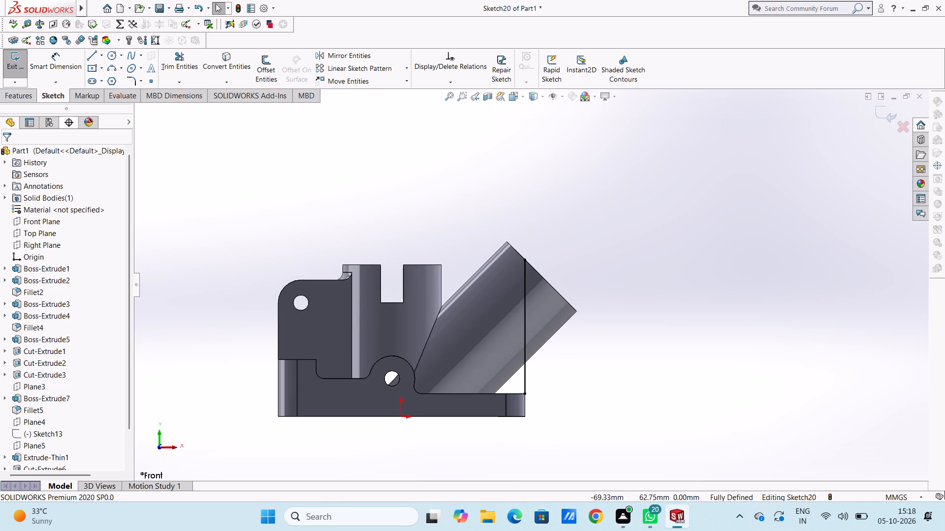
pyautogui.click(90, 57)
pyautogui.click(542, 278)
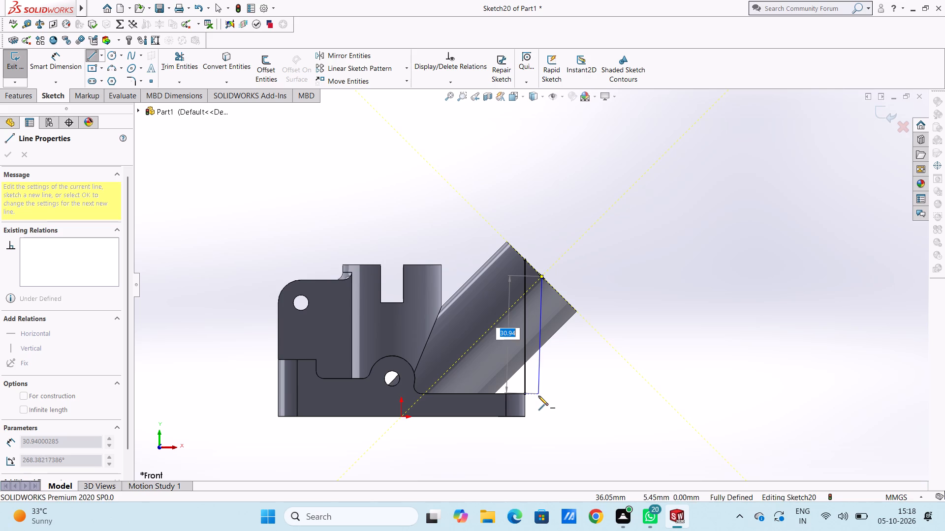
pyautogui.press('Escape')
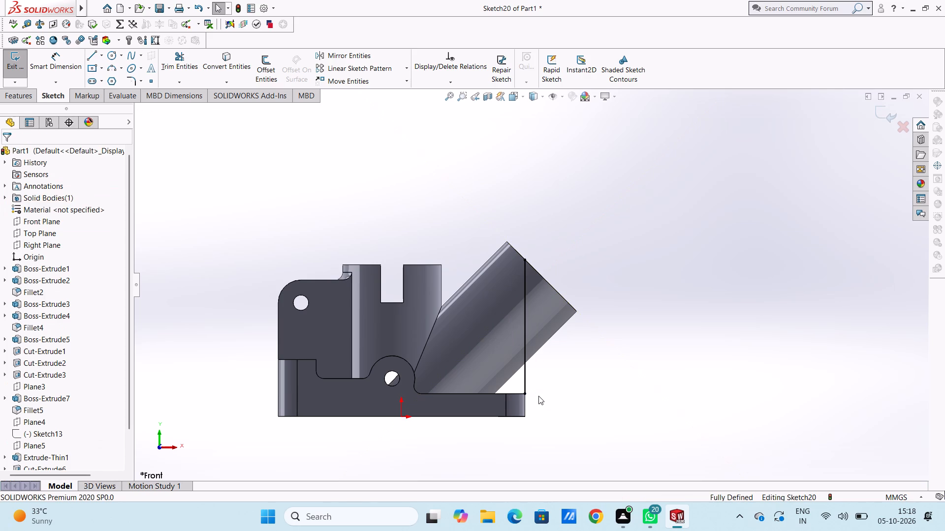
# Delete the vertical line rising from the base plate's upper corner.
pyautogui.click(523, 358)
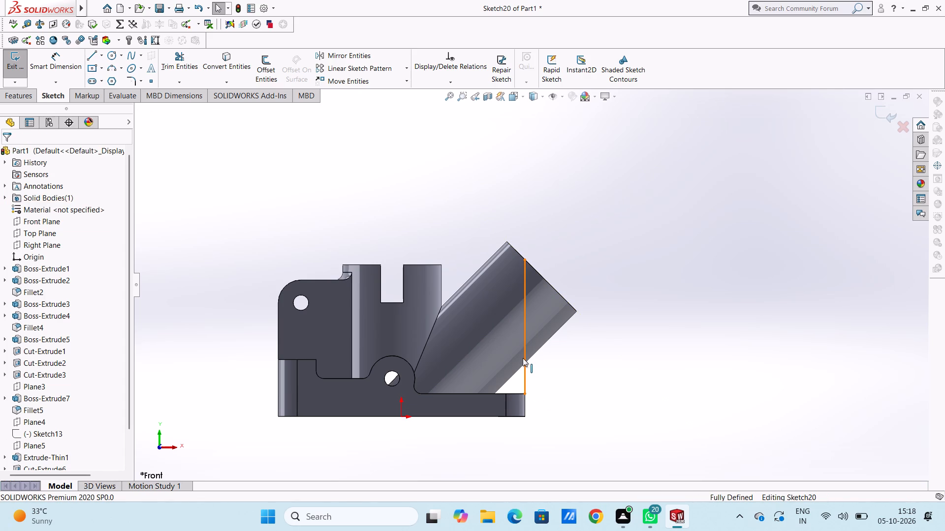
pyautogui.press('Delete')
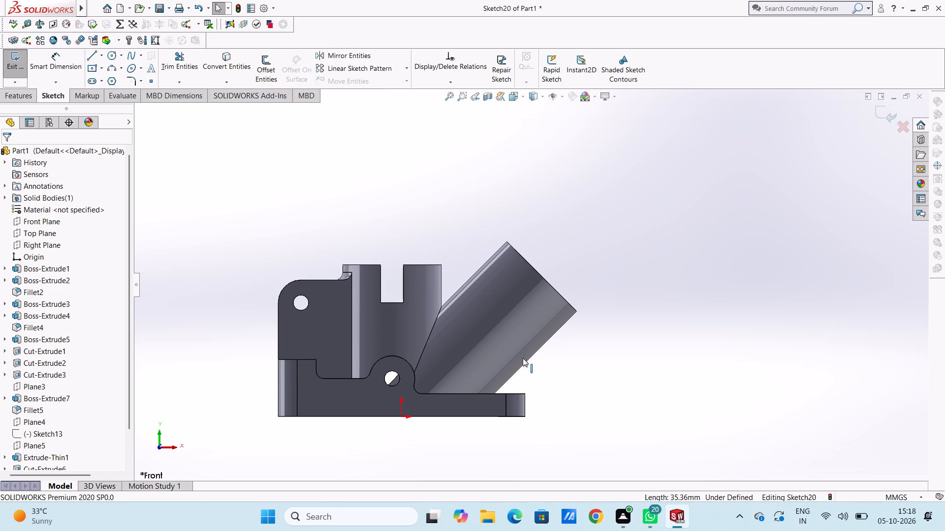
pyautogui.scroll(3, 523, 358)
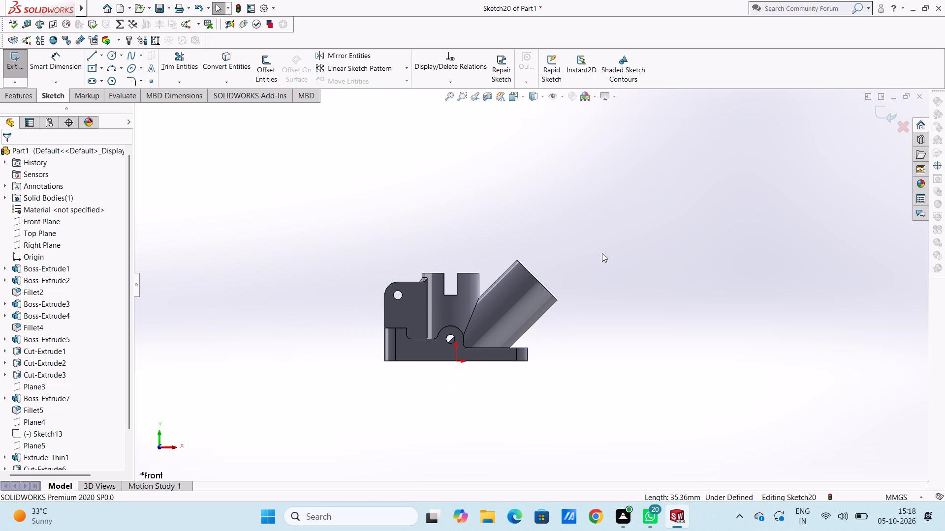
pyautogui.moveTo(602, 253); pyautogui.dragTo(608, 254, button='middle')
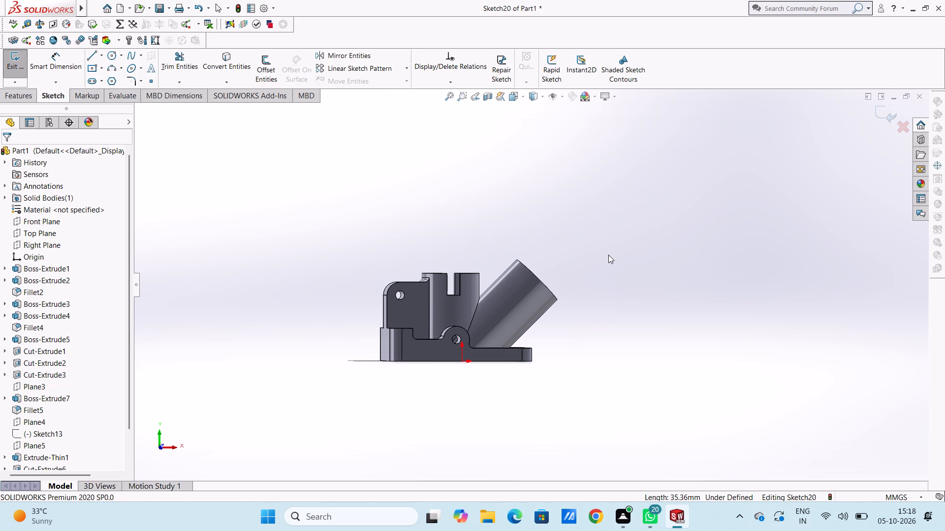
# Examine the angled tube's open end face and the rest of the part from several sides.
pyautogui.moveTo(615, 254); pyautogui.dragTo(611, 447, button='middle')
pyautogui.moveTo(645, 324); pyautogui.dragTo(607, 377, button='middle')
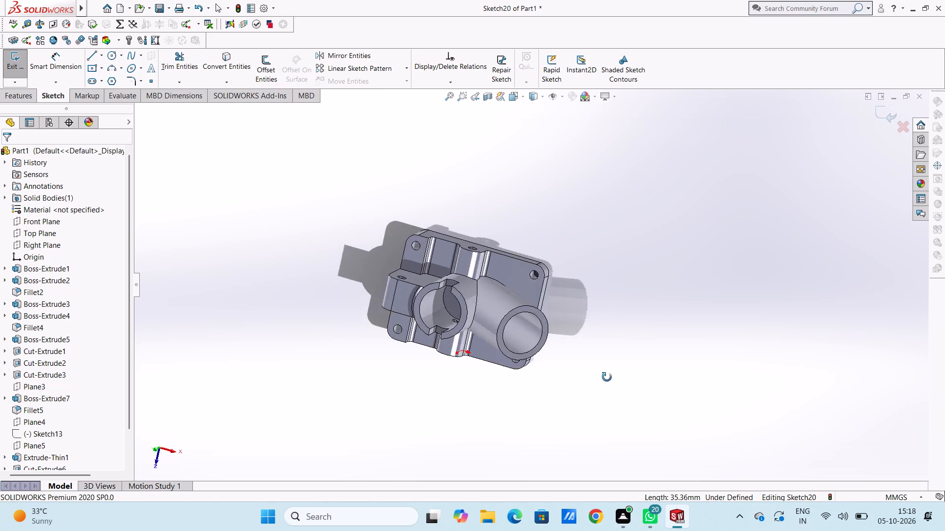
pyautogui.moveTo(607, 377); pyautogui.dragTo(601, 362, button='middle')
pyautogui.scroll(-1, 579, 365)
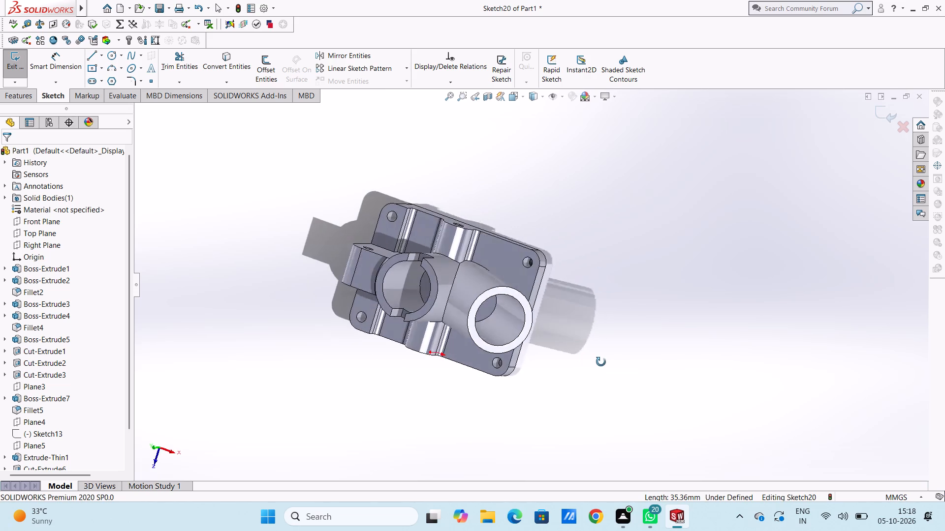
pyautogui.moveTo(601, 362); pyautogui.dragTo(681, 241, button='middle')
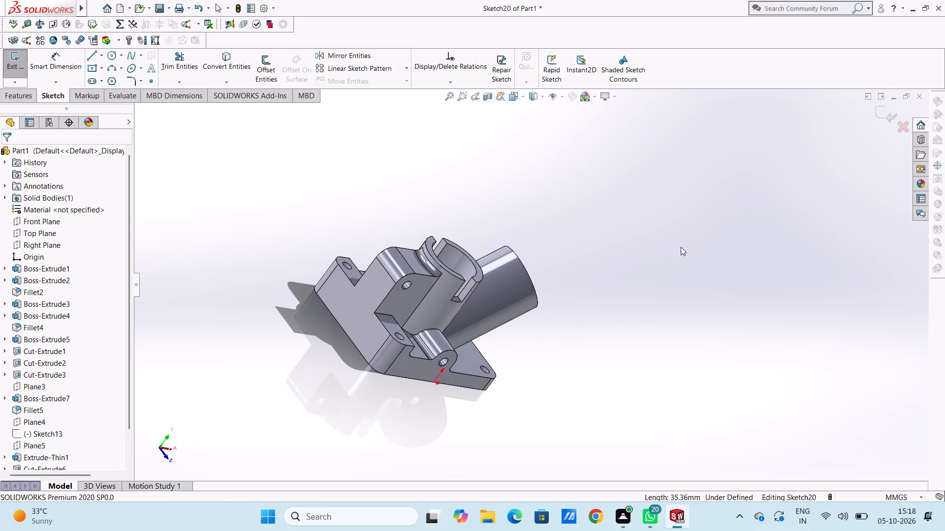
pyautogui.moveTo(559, 270); pyautogui.dragTo(498, 245, button='middle')
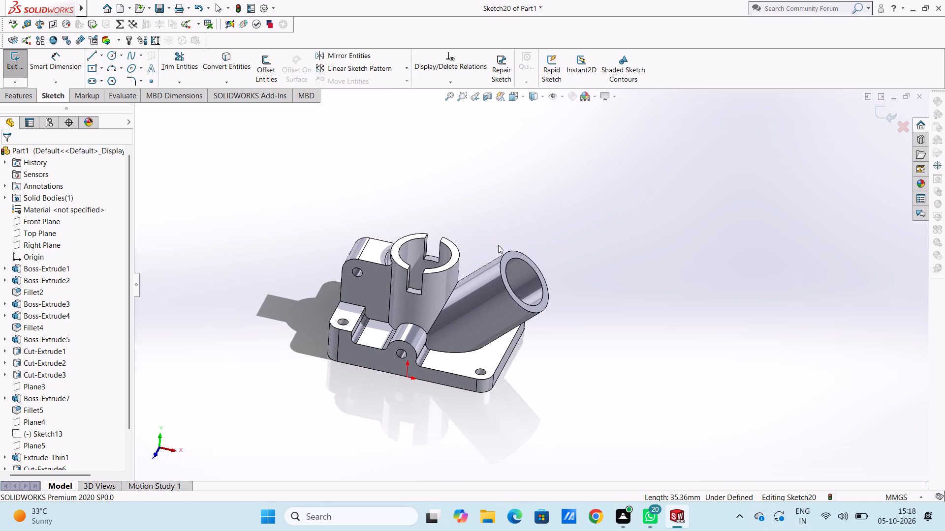
pyautogui.hotkey('ctrl', '4')
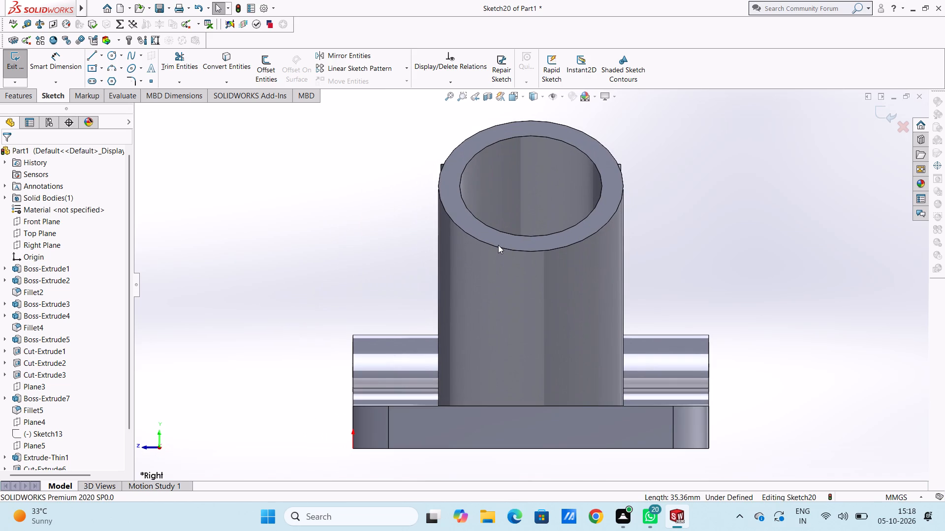
pyautogui.scroll(3, 498, 245)
pyautogui.moveTo(565, 150); pyautogui.dragTo(568, 247, button='middle')
pyautogui.scroll(-3, 568, 302)
pyautogui.moveTo(568, 302); pyautogui.dragTo(566, 318, button='middle')
pyautogui.click(569, 289)
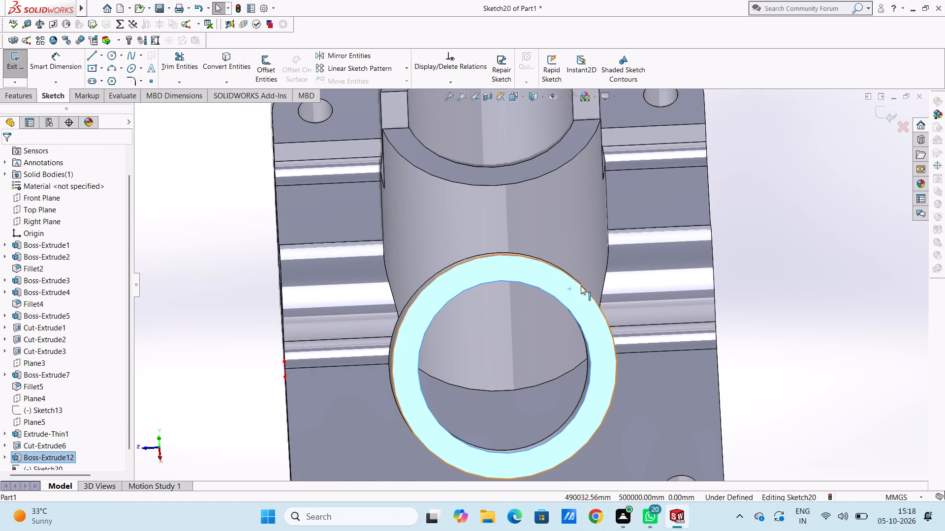
pyautogui.click(758, 260)
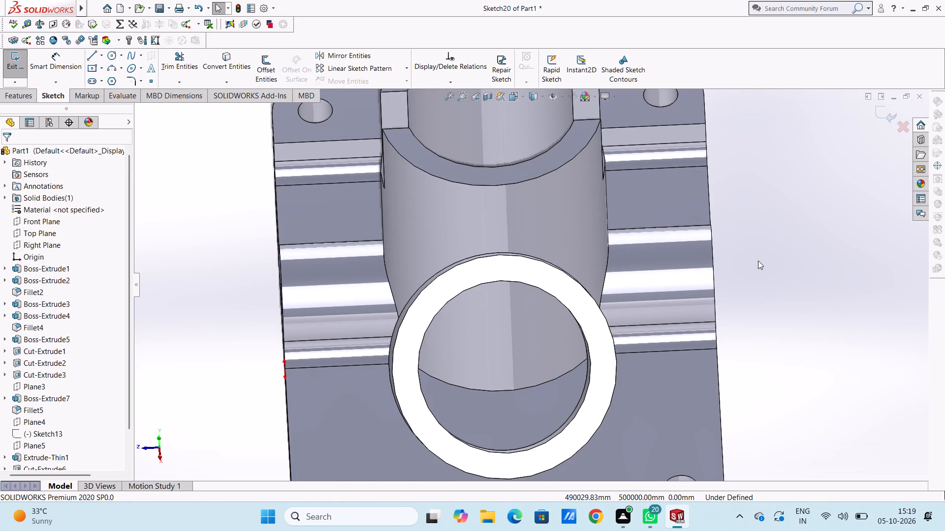
# Undo the line deletion, the vertical line and the sketch on the base plate's side face.
pyautogui.hotkey('ctrl', 'z')
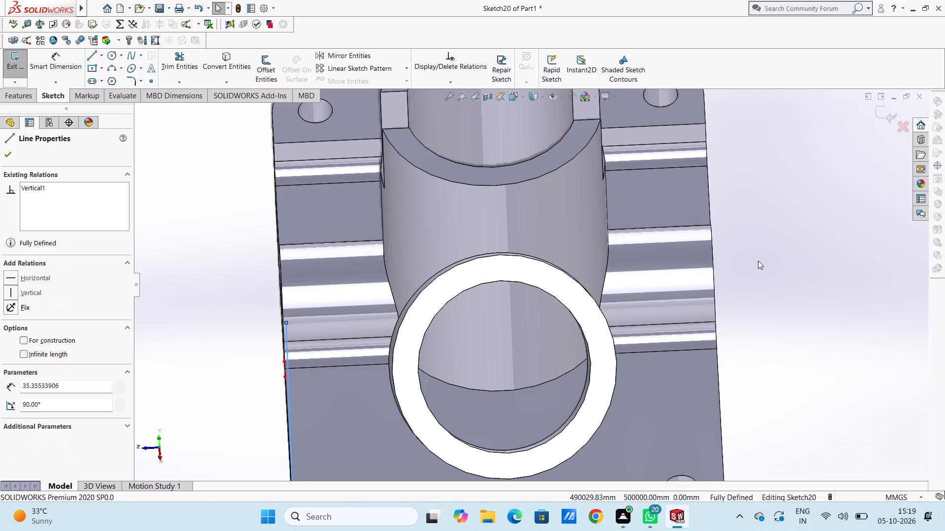
pyautogui.hotkey('ctrl', 'z')
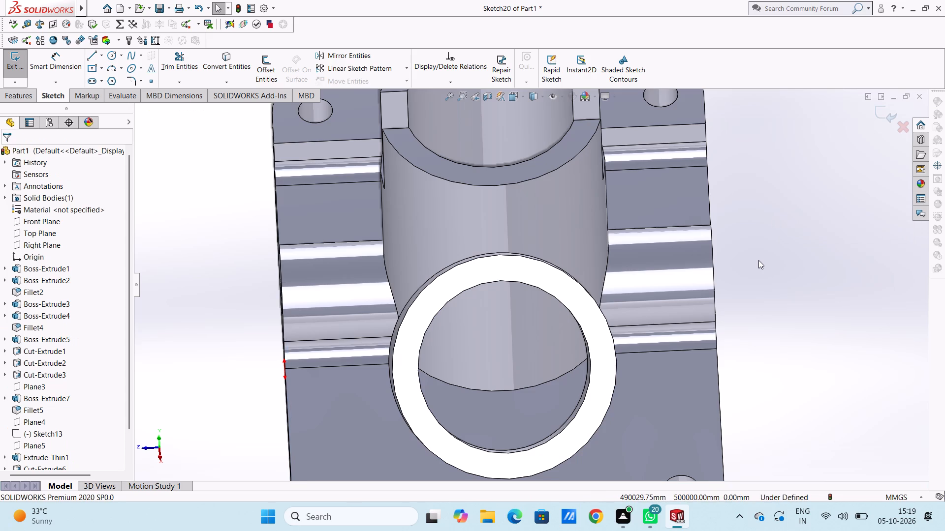
pyautogui.hotkey('ctrl', 'z')
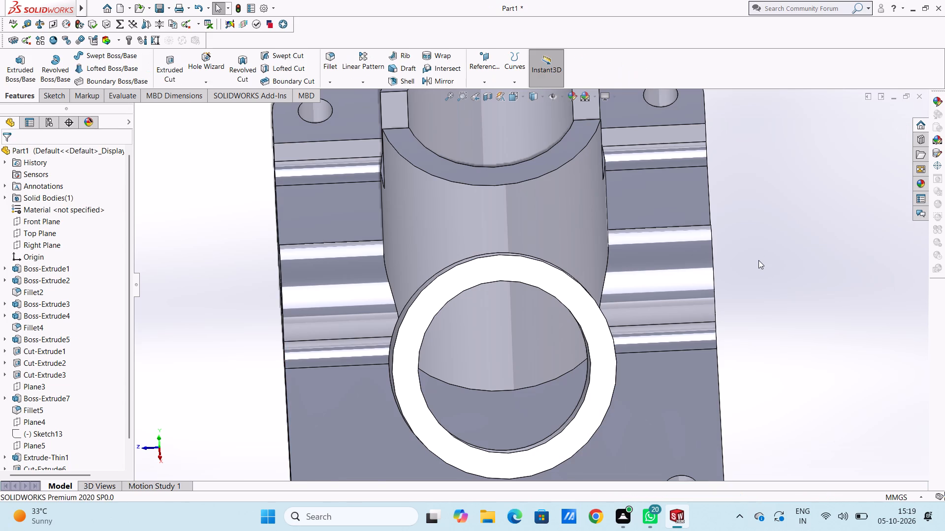
# Start a sketch on the ring-shaped end face of the angled tube.
pyautogui.scroll(2, 758, 260)
pyautogui.middleClick(721, 330)
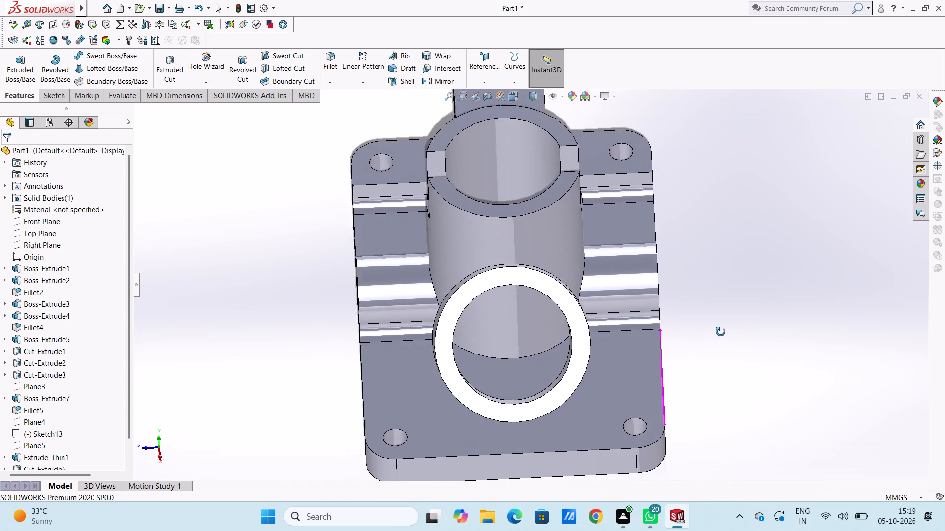
pyautogui.click(569, 314)
pyautogui.click(613, 284)
pyautogui.click(743, 313)
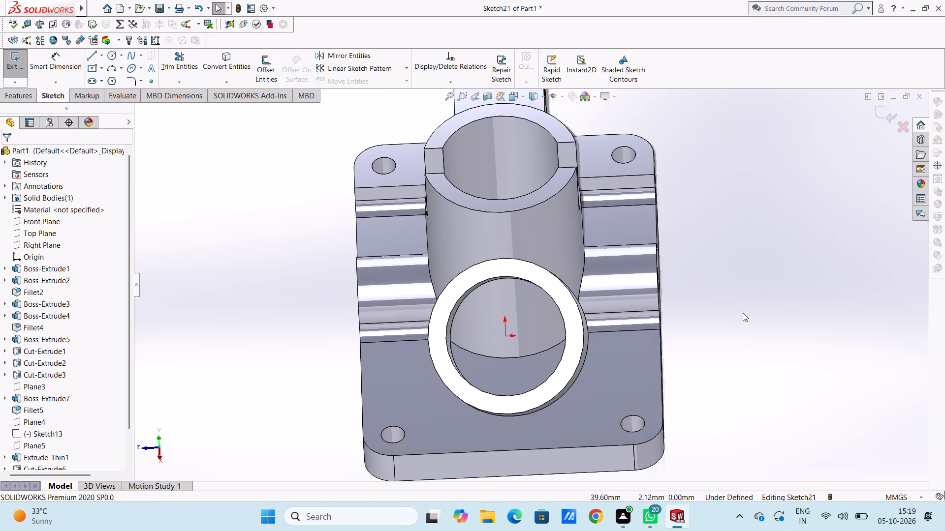
pyautogui.middleClick(738, 315)
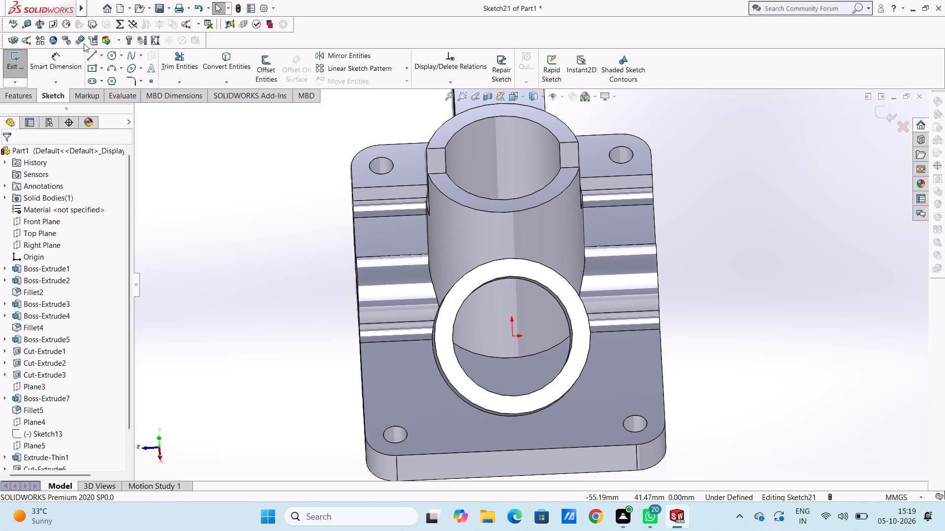
# Sketch a 36 by 36 mm center rectangle centred on the origin of the angled tube's end face.
pyautogui.click(94, 68)
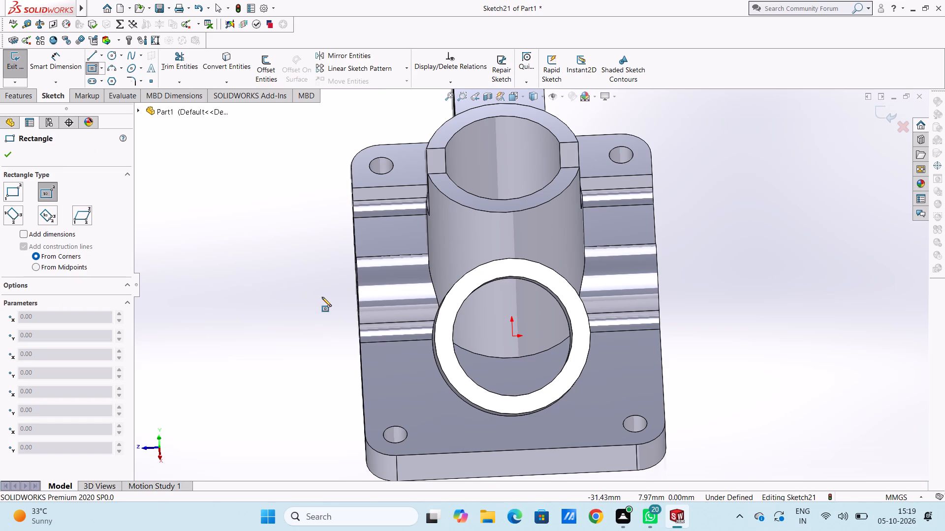
pyautogui.click(513, 336)
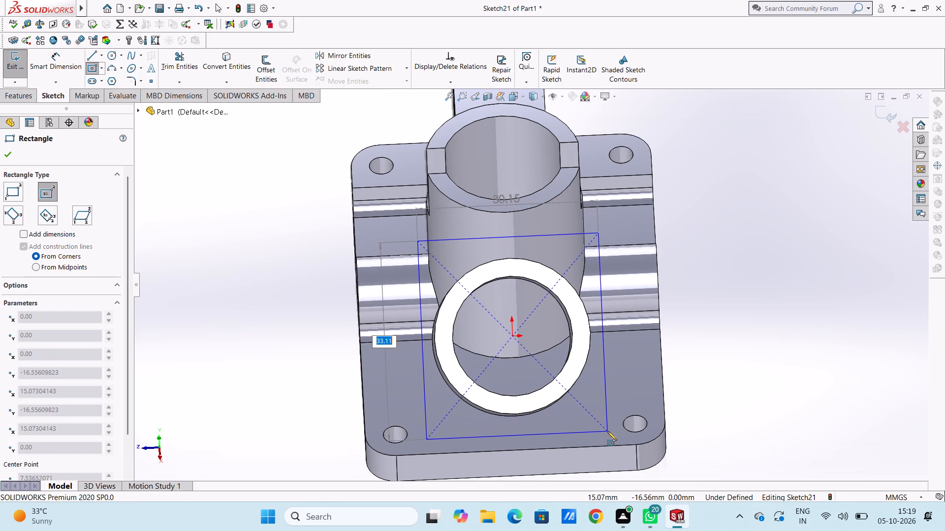
pyautogui.write('36')
pyautogui.press('Return')
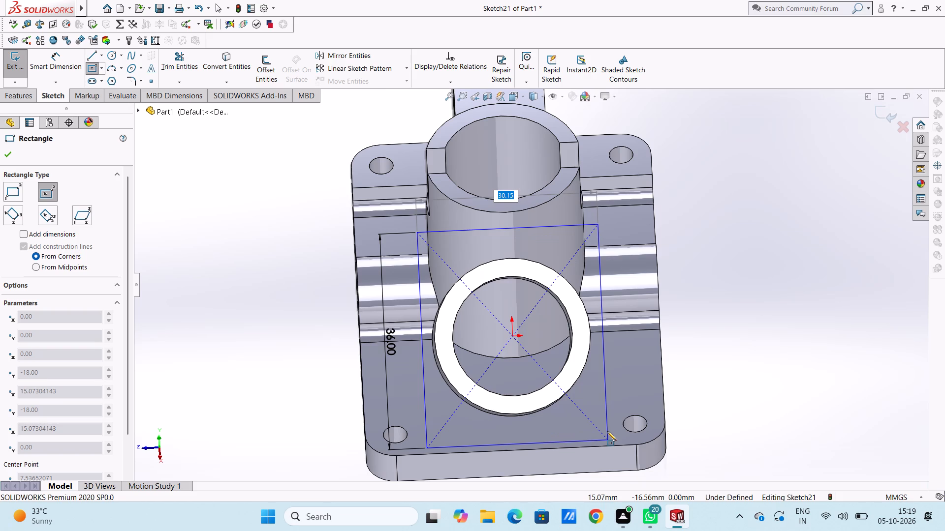
pyautogui.write('36')
pyautogui.press('Return')
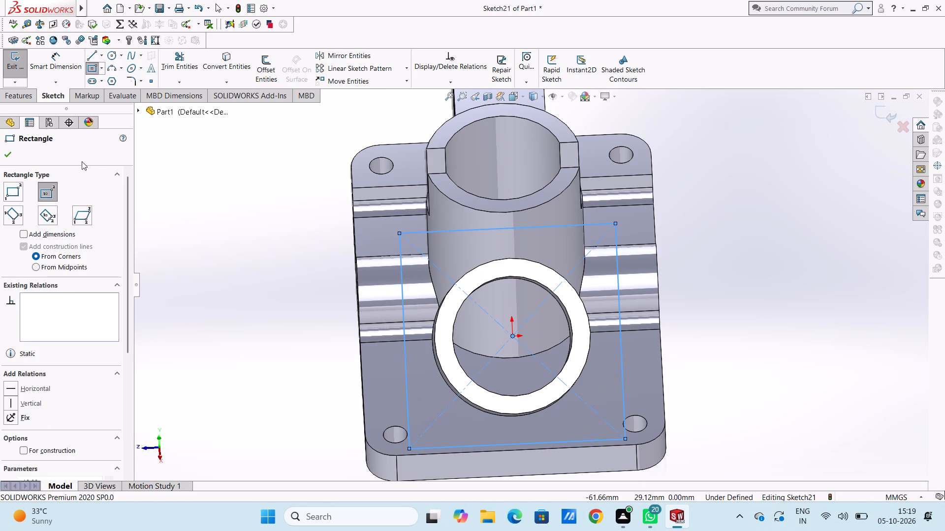
pyautogui.click(2, 156)
# Sketch a circle of 10 mm radius from the rectangle's centre out to the tube's bore edge.
pyautogui.scroll(4, 236, 182)
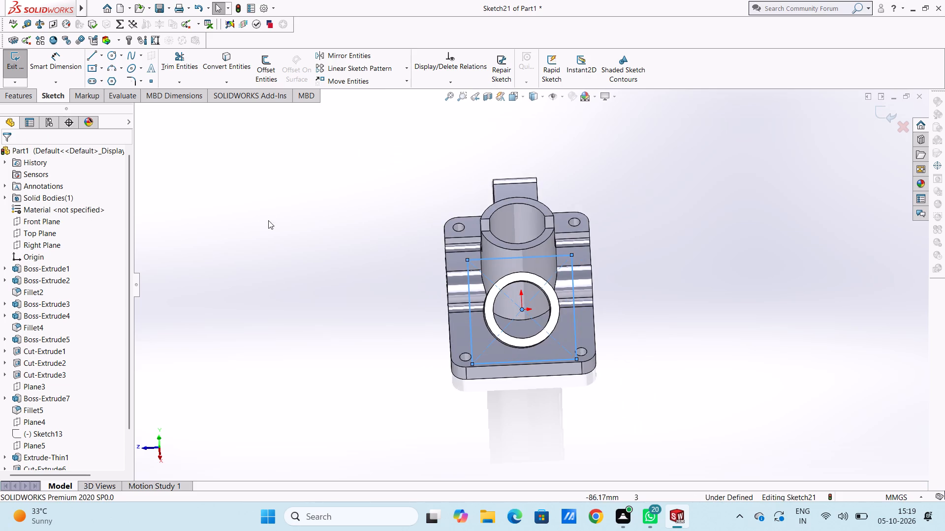
pyautogui.moveTo(268, 220); pyautogui.dragTo(276, 202, button='middle')
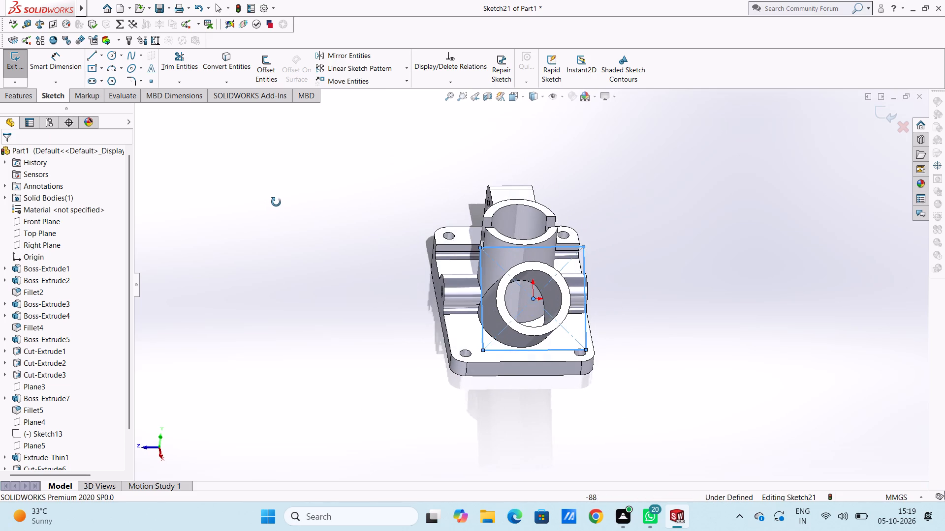
pyautogui.moveTo(276, 202); pyautogui.dragTo(274, 202, button='middle')
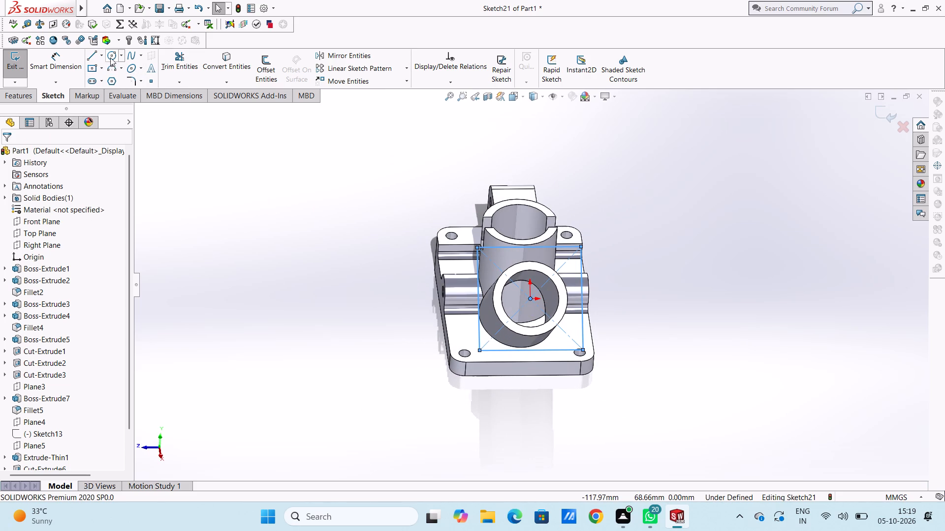
pyautogui.click(110, 56)
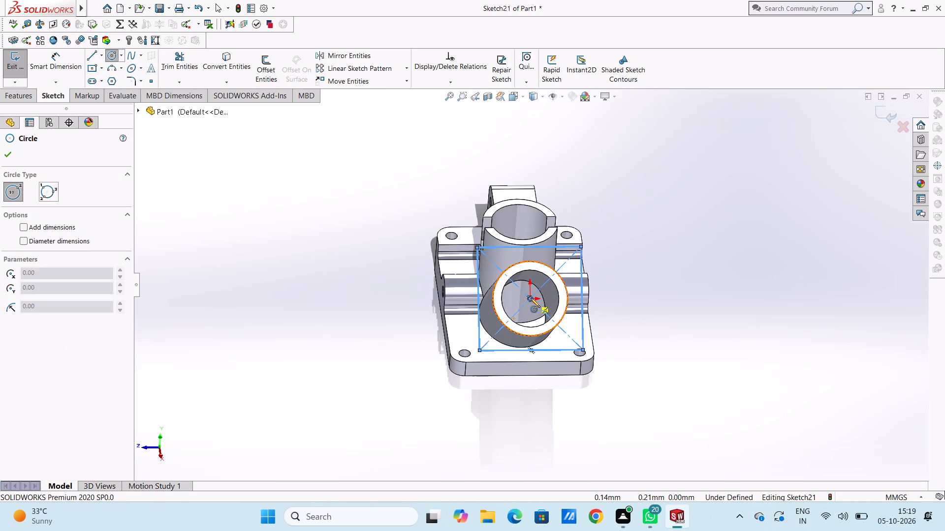
pyautogui.click(529, 298)
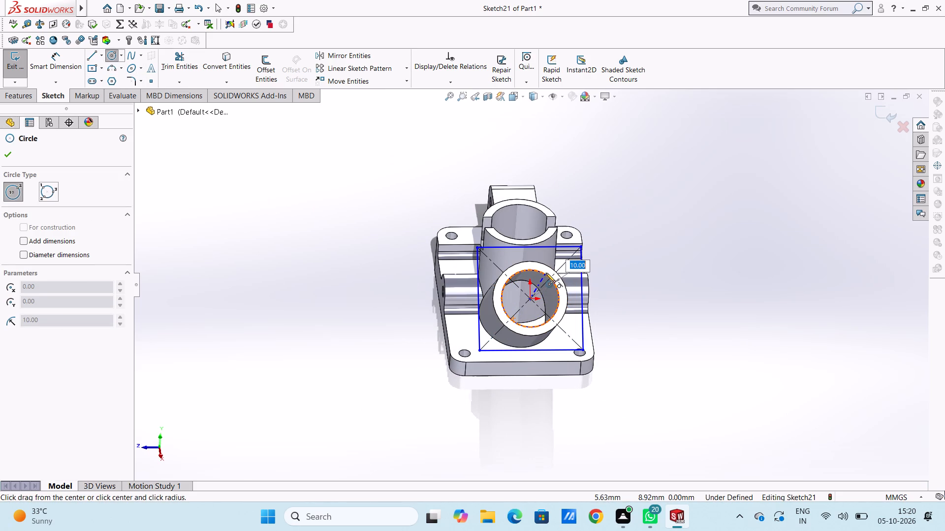
pyautogui.click(546, 273)
pyautogui.click(8, 155)
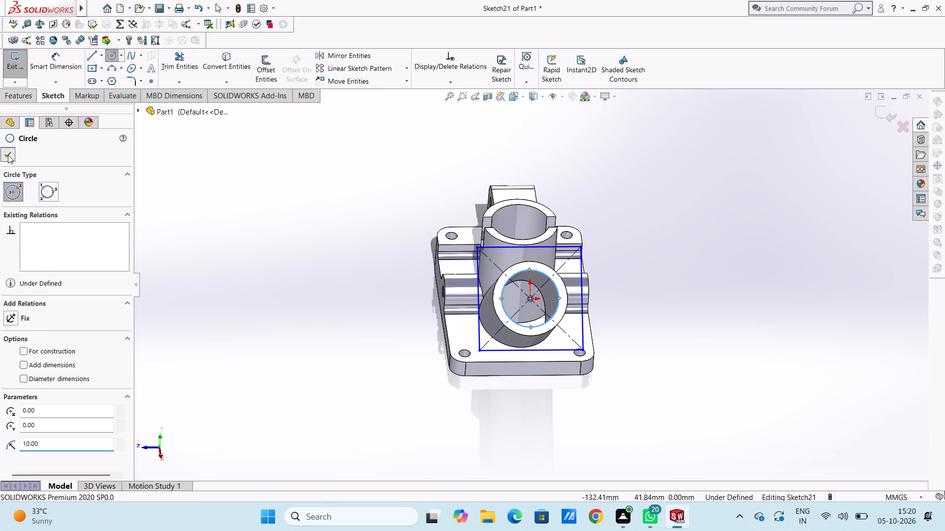
# Dimension the rectangle's vertical side at 36 mm and the circle's diameter at 20 mm.
pyautogui.click(70, 55)
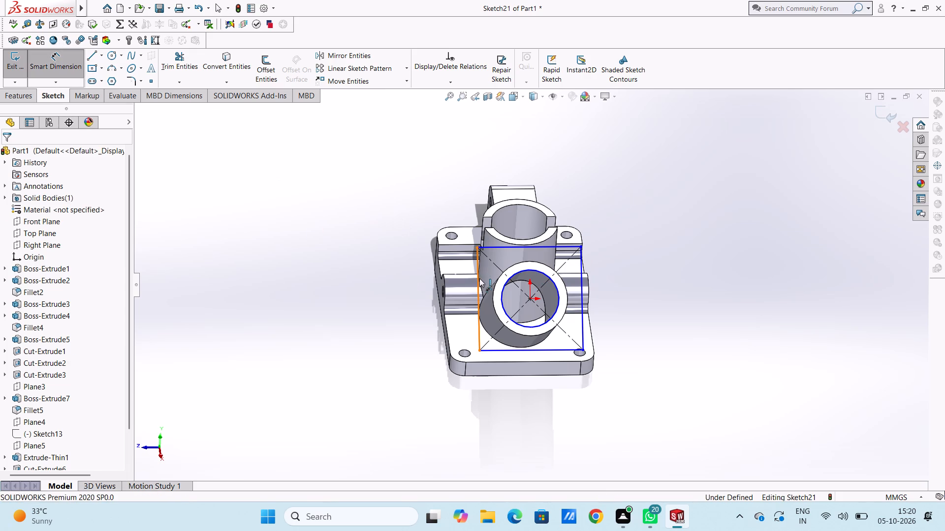
pyautogui.click(479, 278)
pyautogui.click(355, 298)
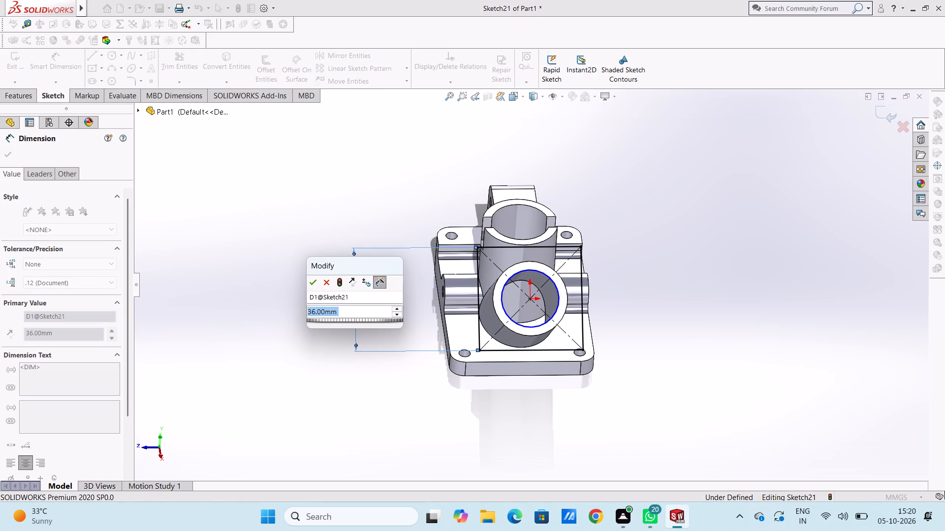
pyautogui.click(311, 283)
pyautogui.click(292, 251)
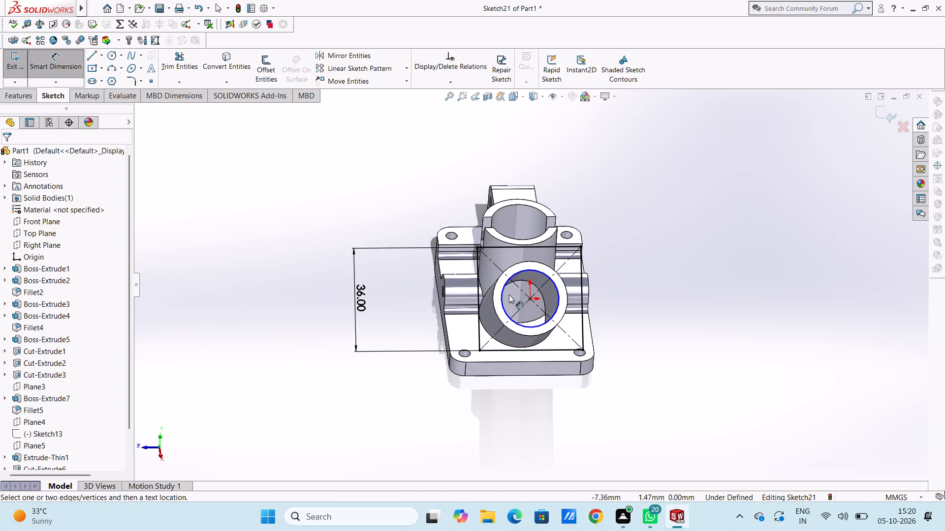
pyautogui.click(500, 293)
pyautogui.click(377, 184)
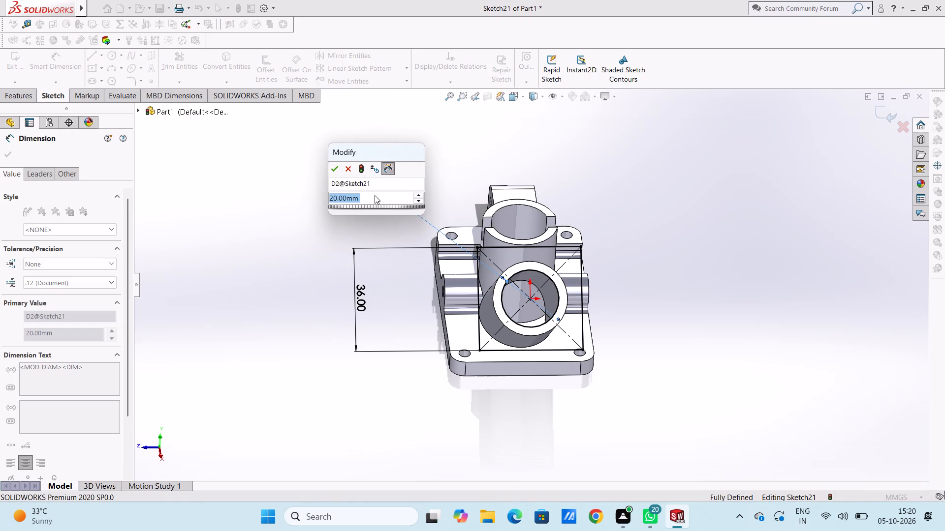
pyautogui.click(334, 167)
pyautogui.click(311, 188)
# Round all four corners of the 36 mm square with 6 mm sketch fillets, accepting the removal of conflicting relations.
pyautogui.moveTo(418, 153); pyautogui.dragTo(411, 170, button='middle')
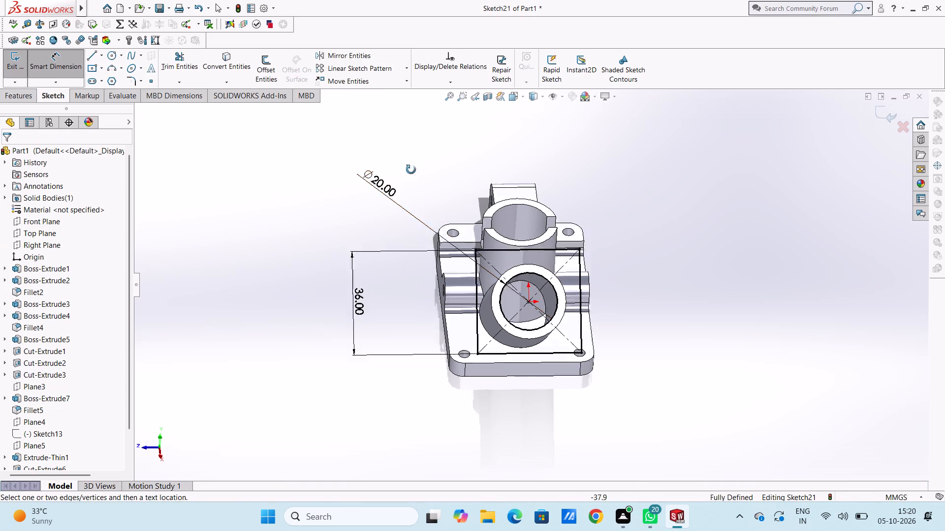
pyautogui.moveTo(411, 170); pyautogui.dragTo(413, 177, button='middle')
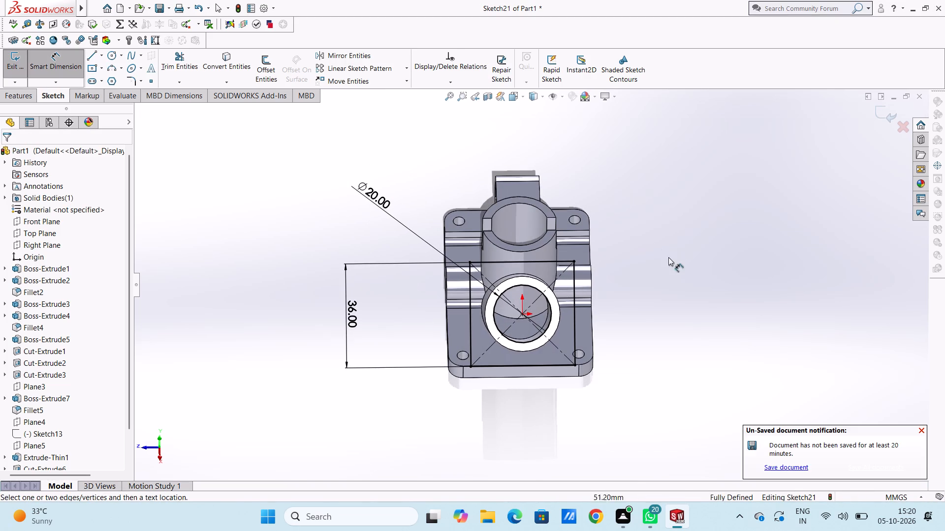
pyautogui.scroll(-2, 630, 307)
pyautogui.middleClick(629, 307)
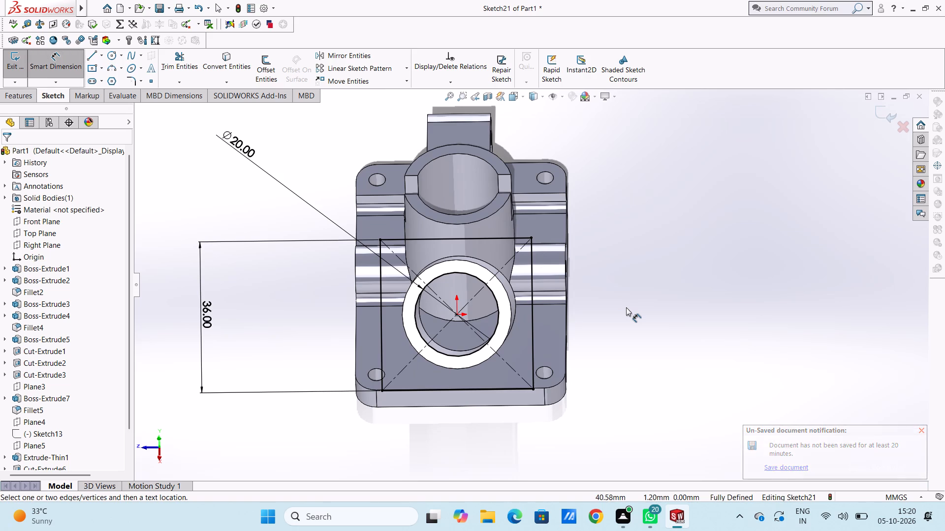
pyautogui.click(130, 80)
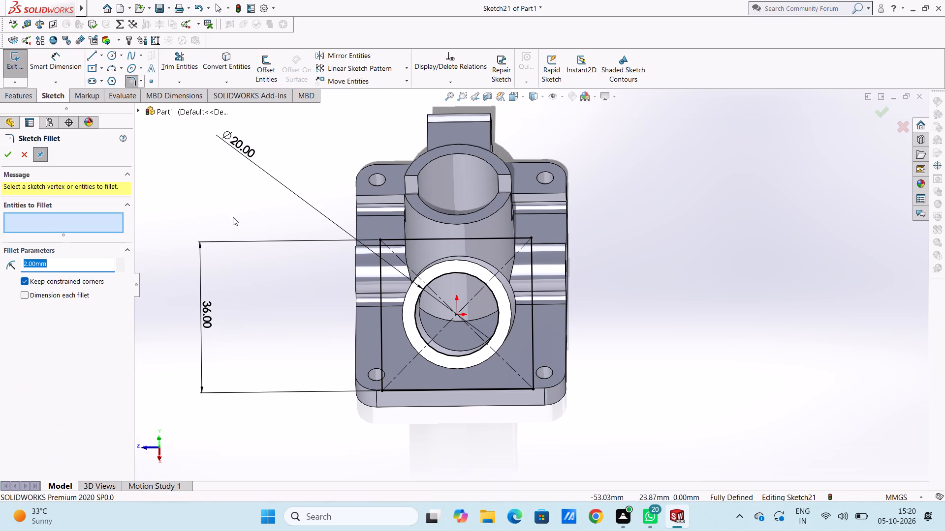
pyautogui.press('6')
pyautogui.press('Return')
pyautogui.click(378, 240)
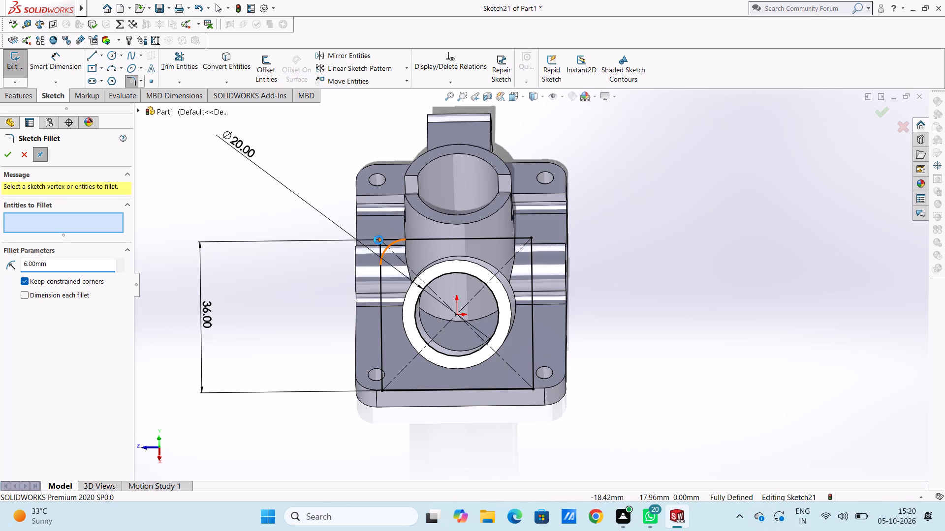
pyautogui.click(504, 270)
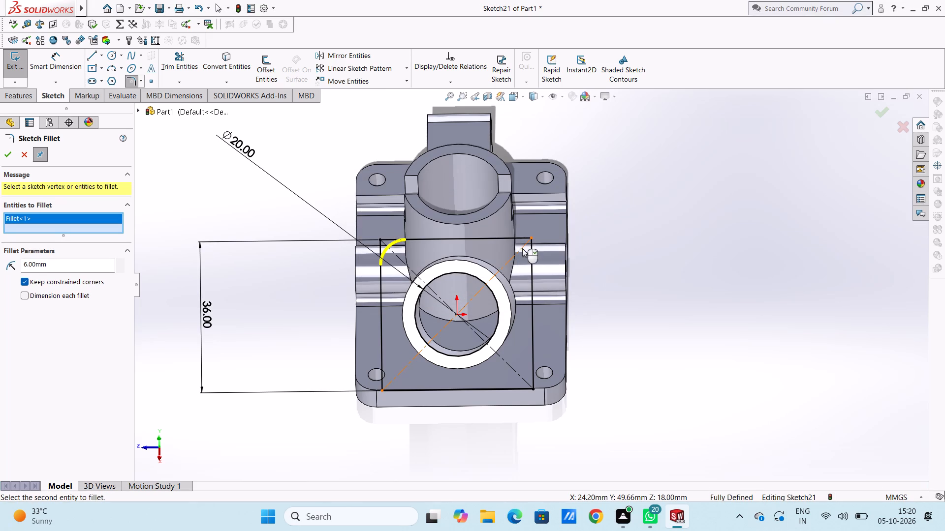
pyautogui.click(531, 235)
pyautogui.click(504, 268)
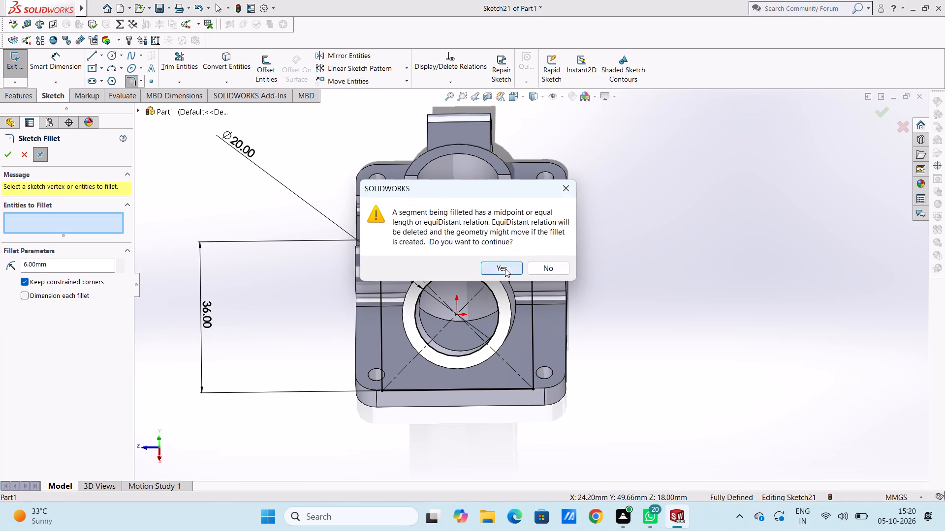
pyautogui.click(534, 391)
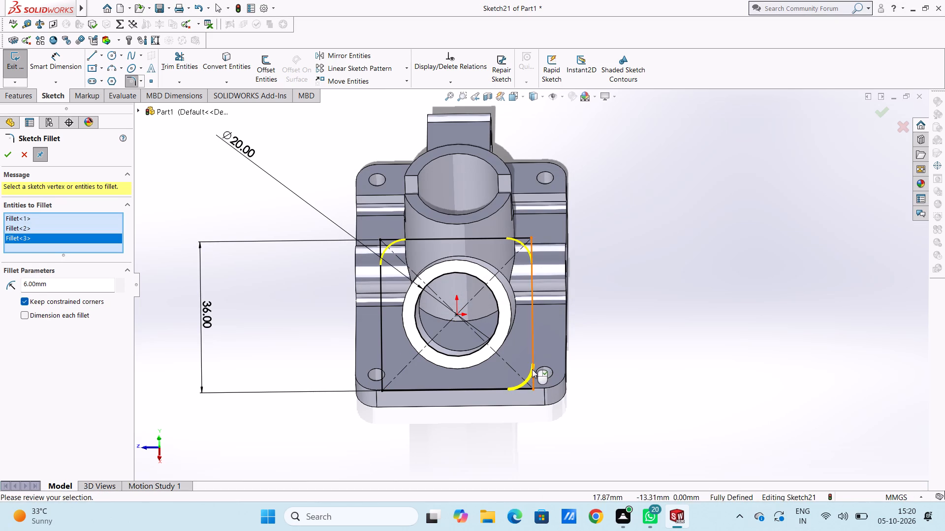
pyautogui.click(384, 393)
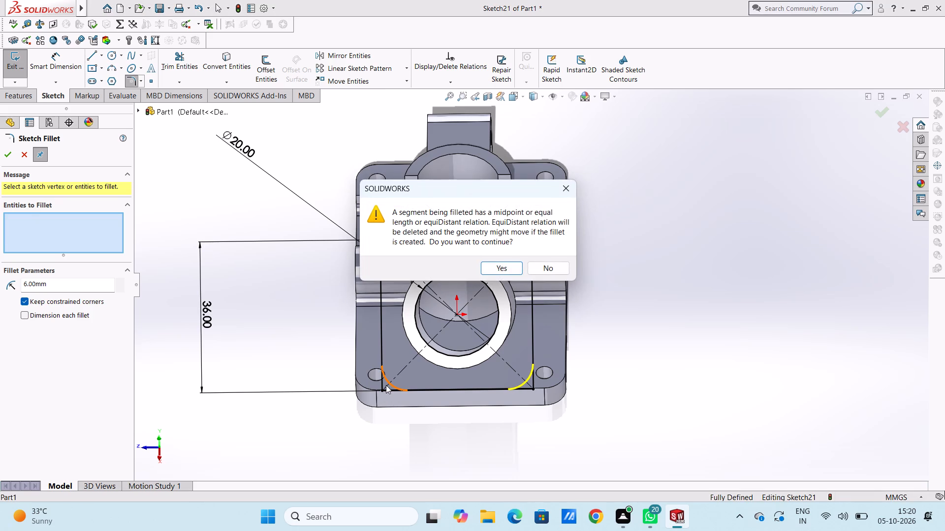
pyautogui.click(509, 273)
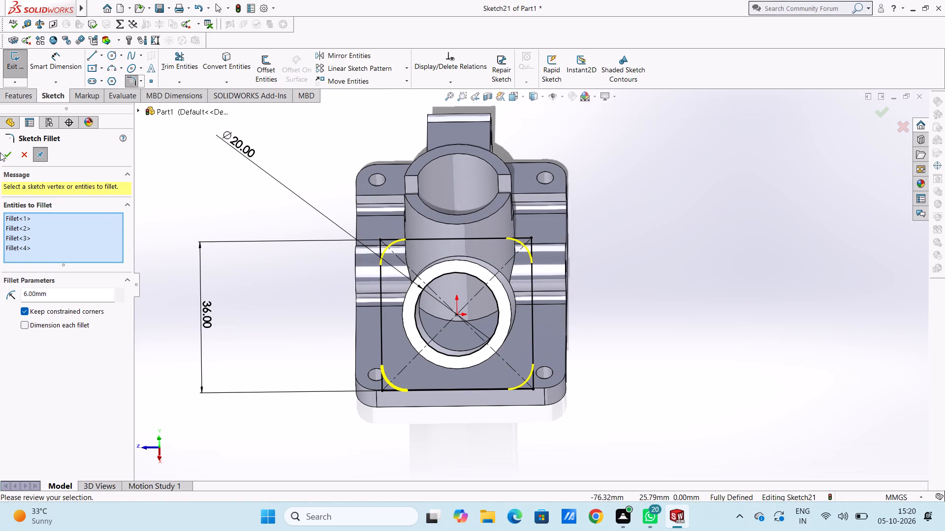
pyautogui.click(6, 153)
pyautogui.click(6, 153)
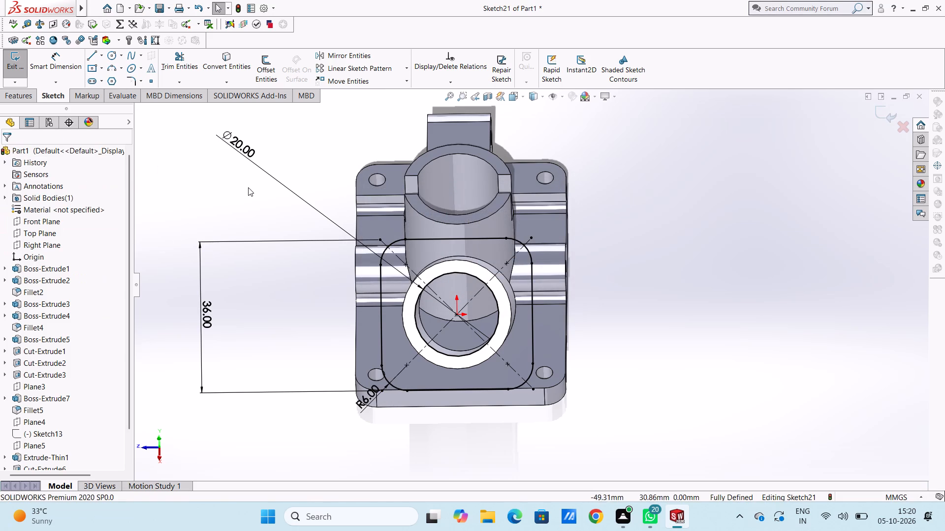
# Sketch four circles of 2 mm radius inside the rounded square, one near each corner.
pyautogui.click(114, 53)
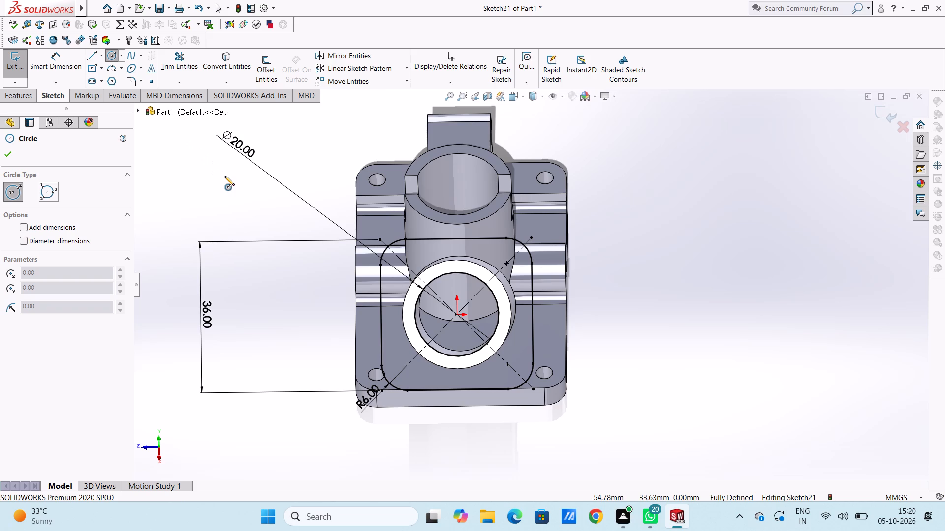
pyautogui.click(403, 254)
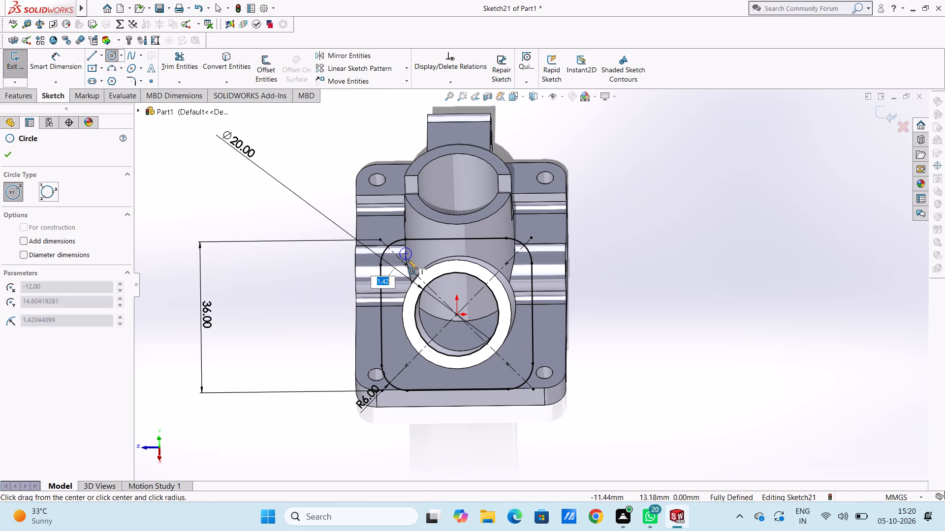
pyautogui.press('2')
pyautogui.press('Return')
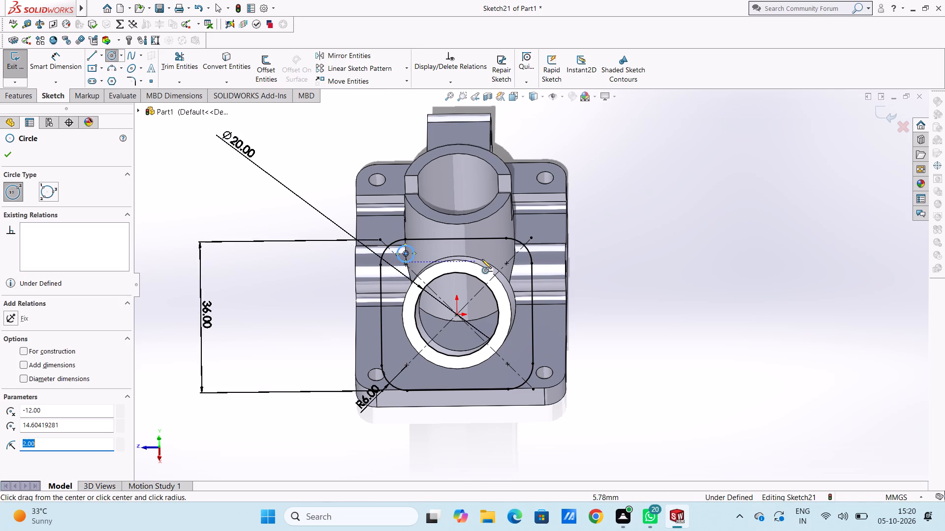
pyautogui.click(503, 252)
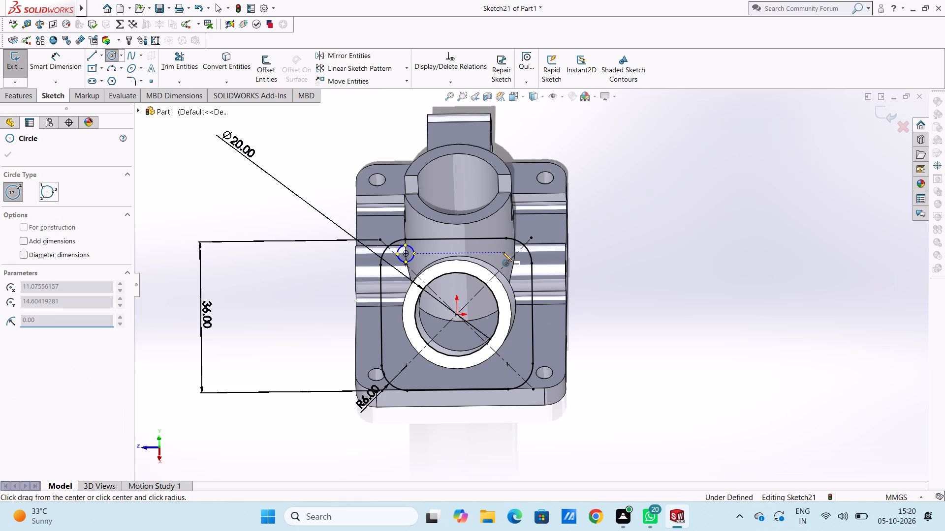
pyautogui.press('2')
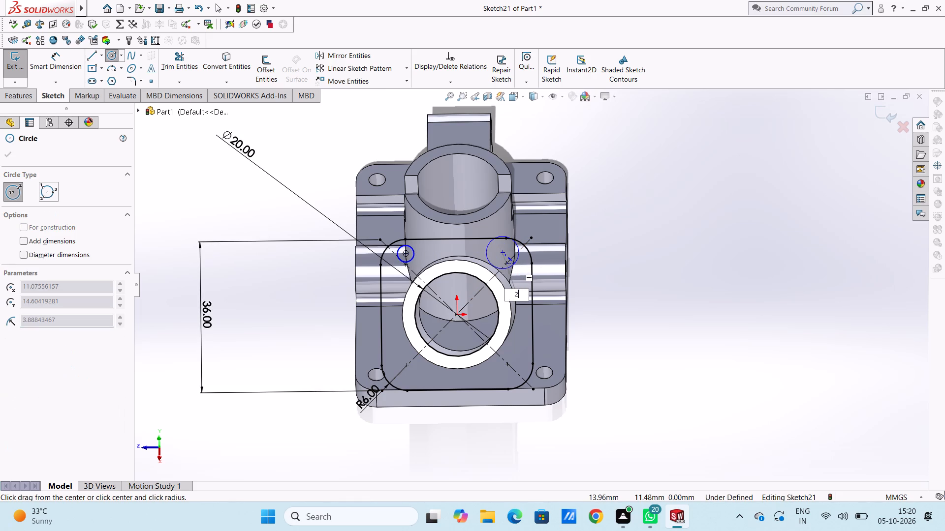
pyautogui.press('Return')
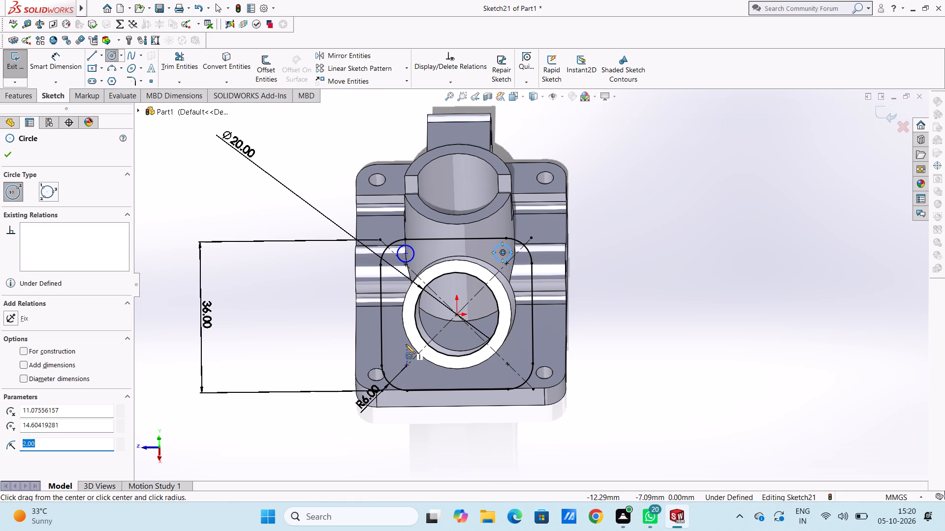
pyautogui.click(406, 342)
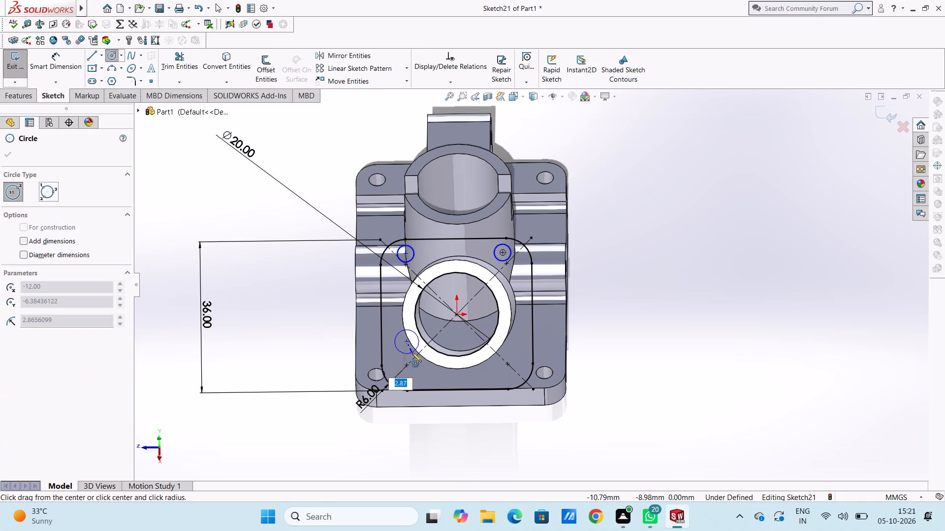
pyautogui.press('2')
pyautogui.press('Return')
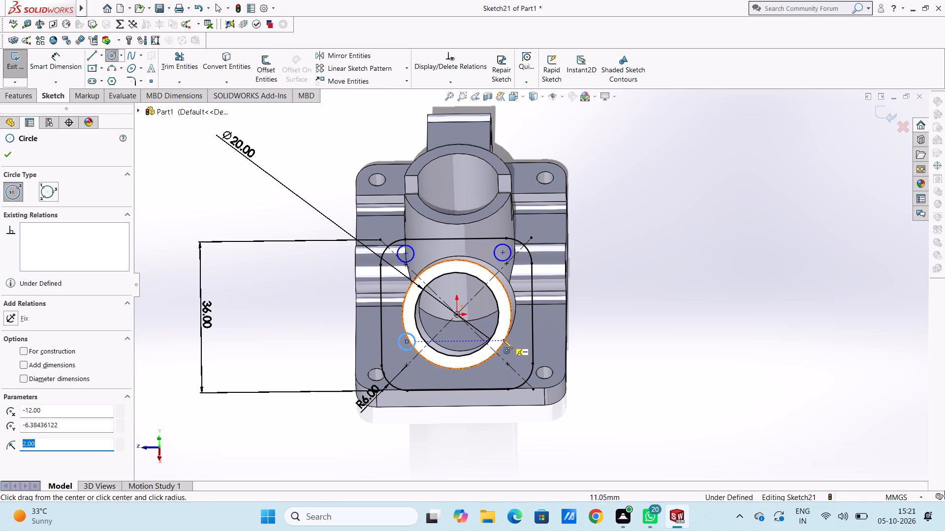
pyautogui.click(503, 339)
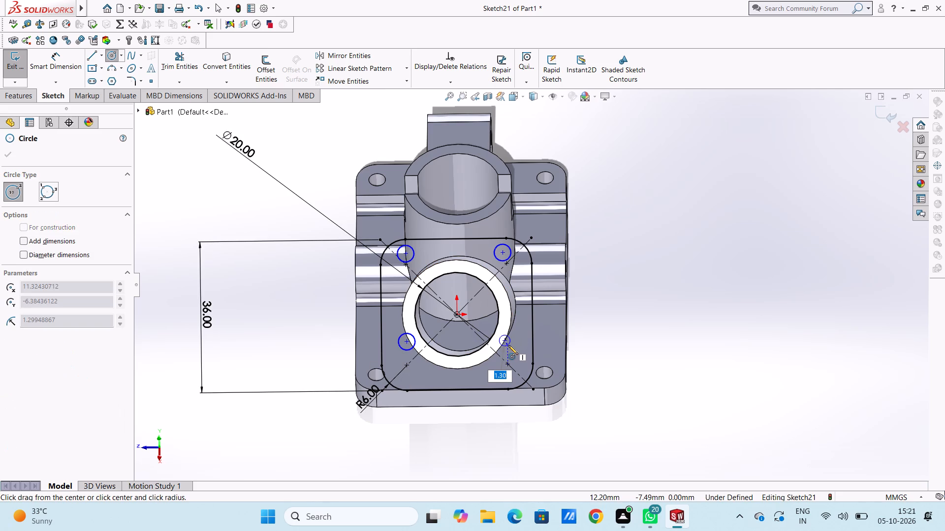
pyautogui.press('2')
pyautogui.press('Return')
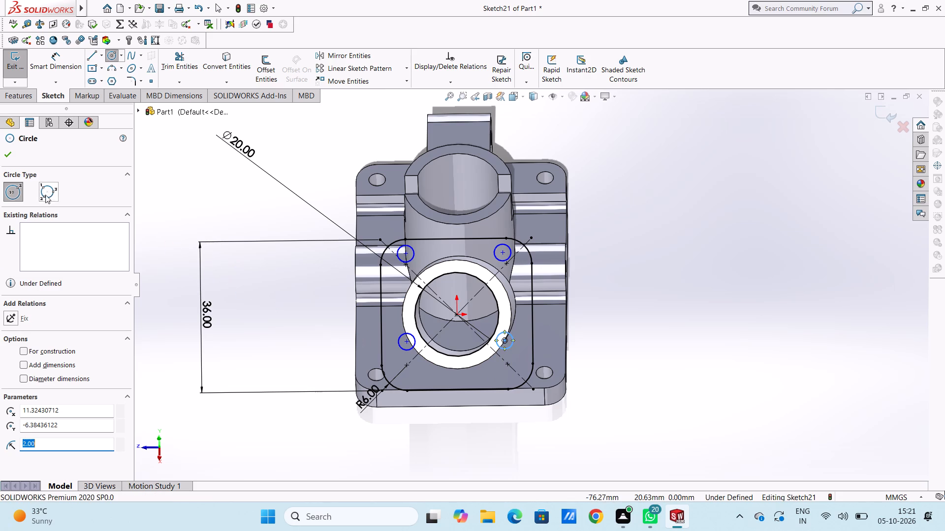
pyautogui.click(14, 157)
# Dimension the diameter of each of the four small corner circles at 4 mm.
pyautogui.click(66, 62)
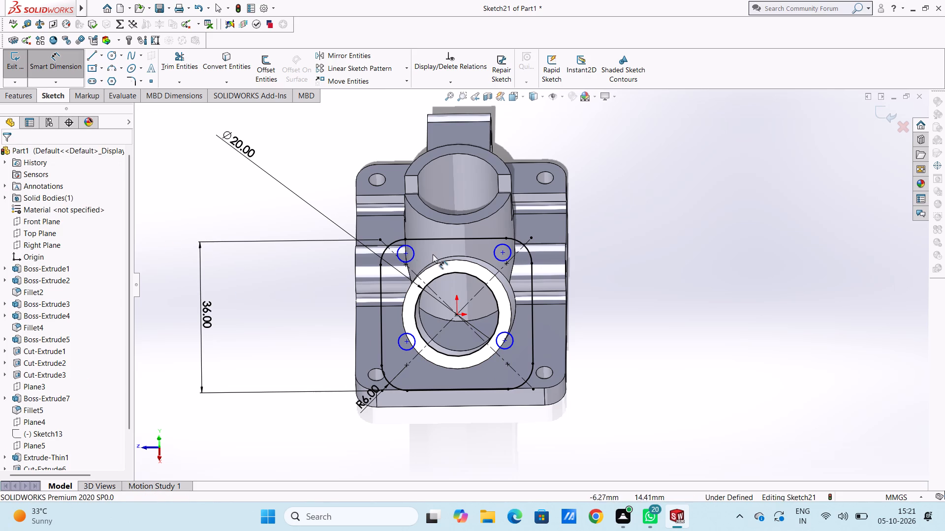
pyautogui.click(410, 246)
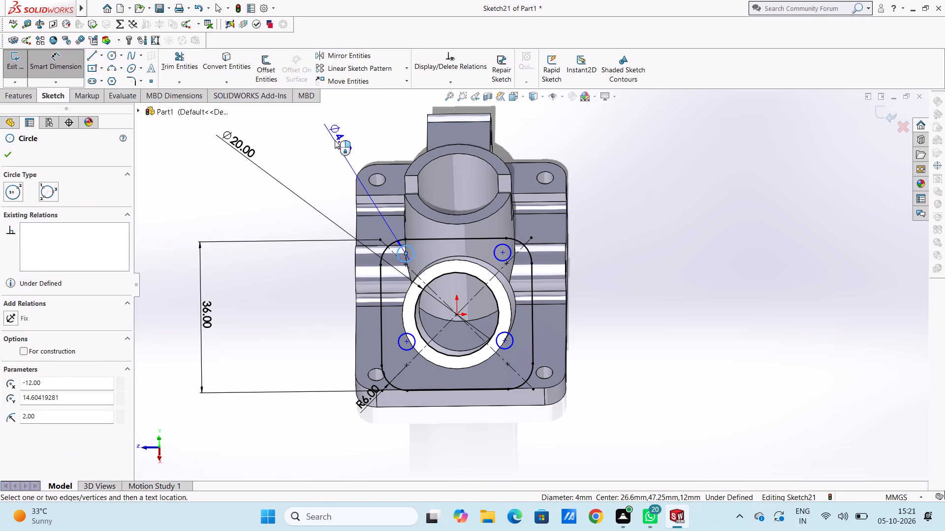
pyautogui.click(335, 140)
pyautogui.click(290, 124)
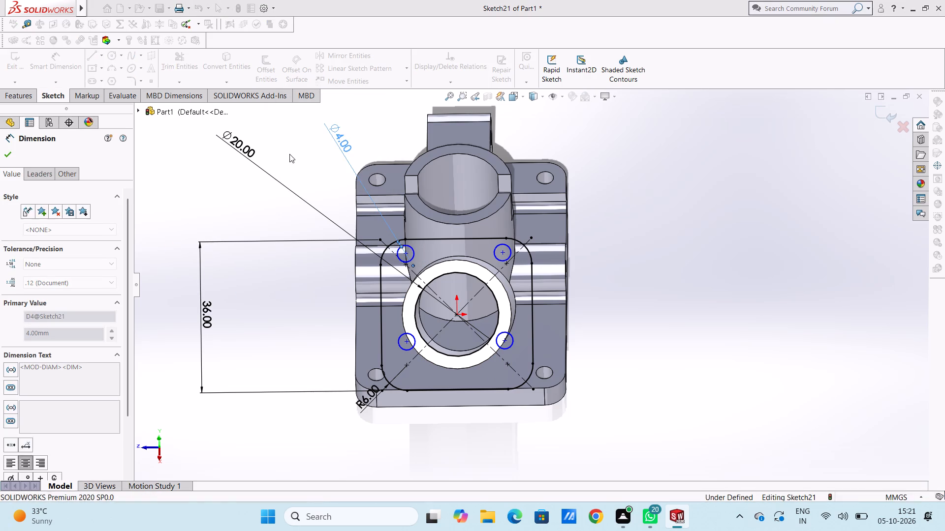
pyautogui.click(289, 154)
pyautogui.click(503, 244)
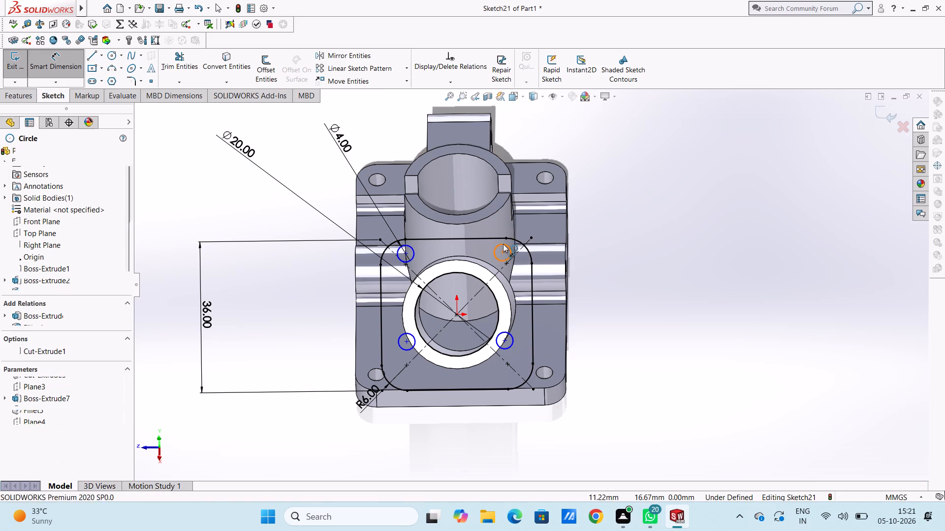
pyautogui.click(663, 201)
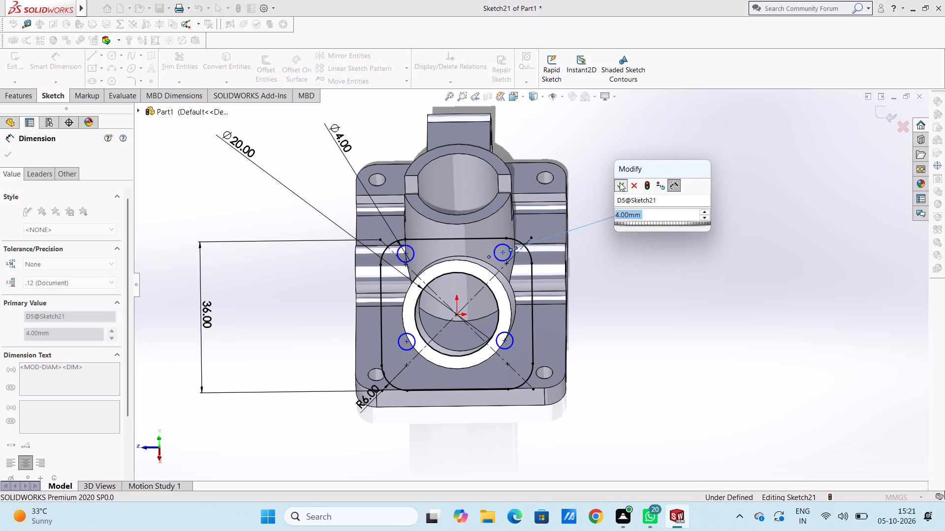
pyautogui.click(620, 182)
pyautogui.click(605, 176)
pyautogui.click(514, 345)
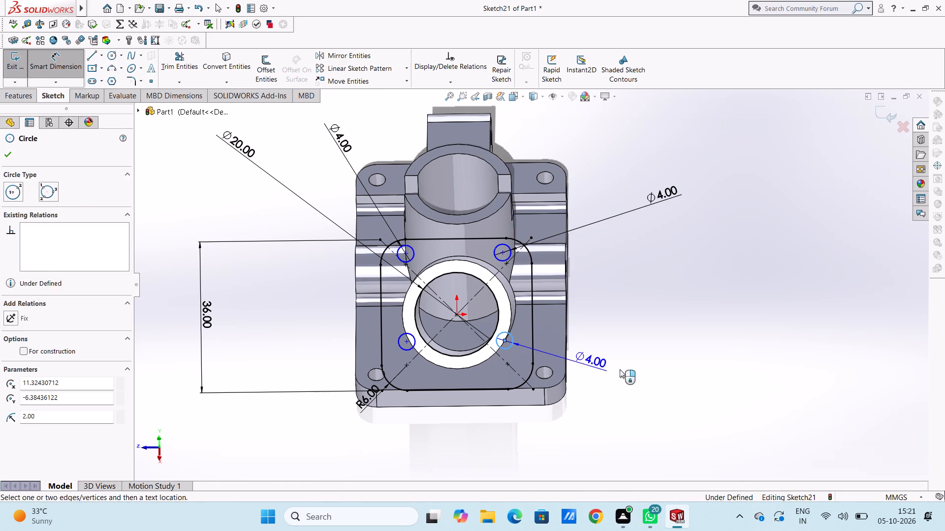
pyautogui.click(676, 372)
pyautogui.click(635, 359)
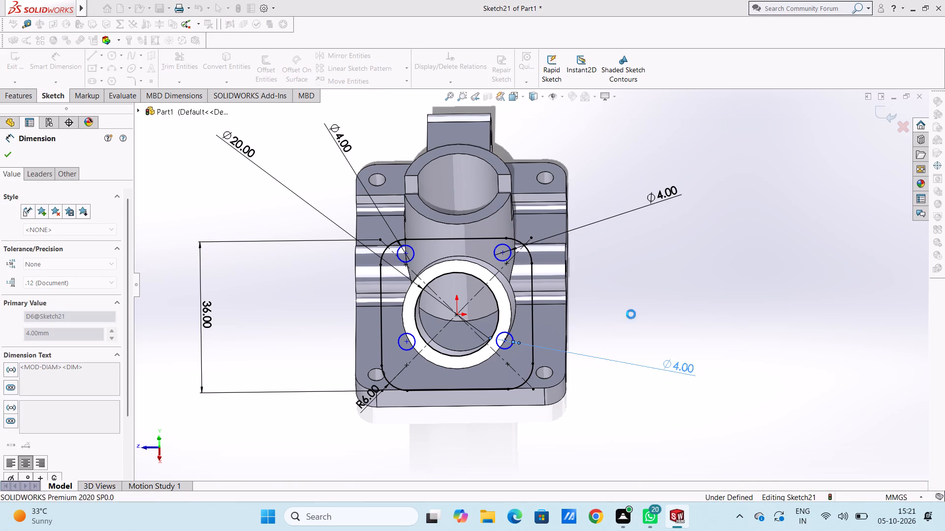
pyautogui.click(631, 314)
pyautogui.click(406, 352)
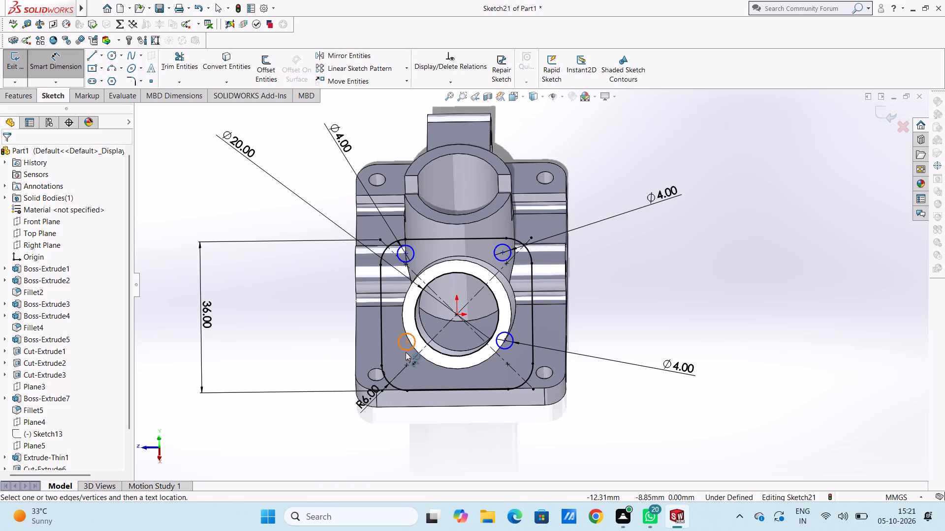
pyautogui.click(237, 419)
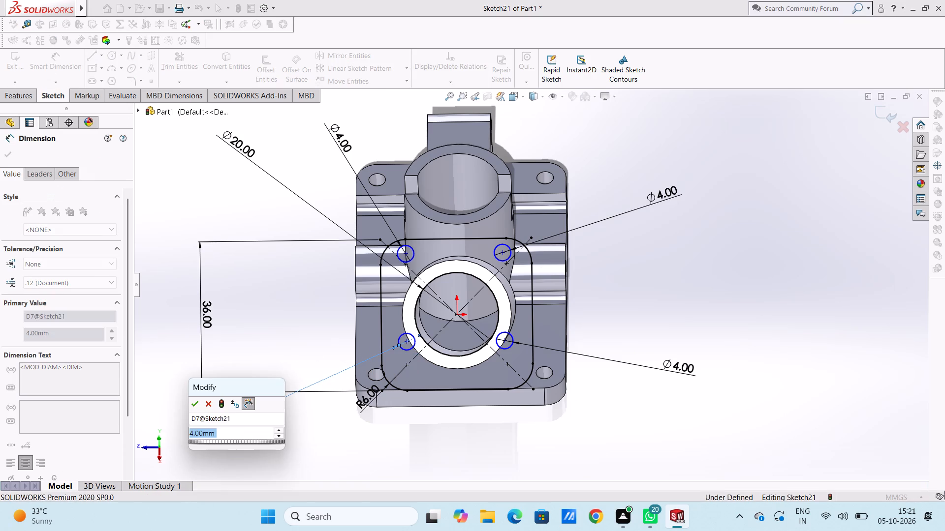
pyautogui.click(194, 407)
pyautogui.click(274, 331)
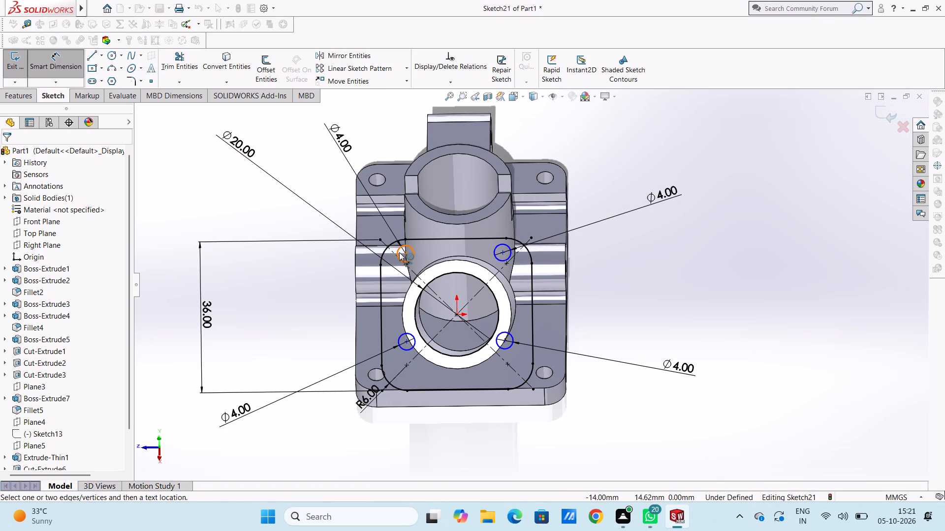
# Dimension the upper-left small circle's centre 6 mm from the rounded square's top edge.
pyautogui.click(405, 255)
pyautogui.click(420, 240)
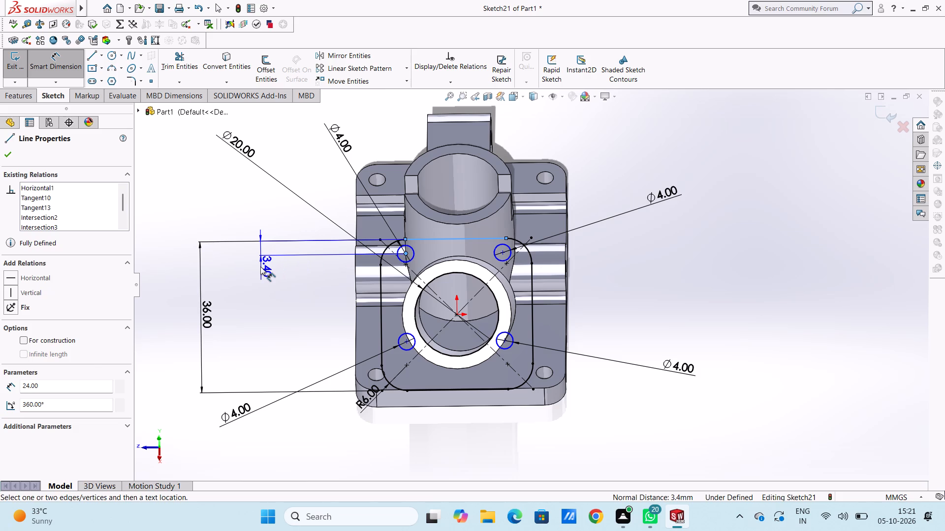
pyautogui.click(260, 266)
pyautogui.press('6')
pyautogui.press('Return')
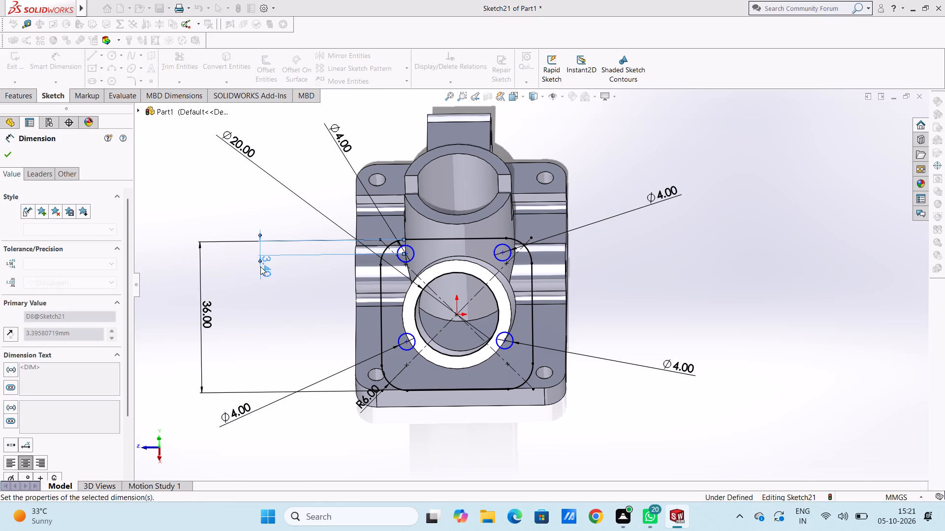
pyautogui.click(246, 203)
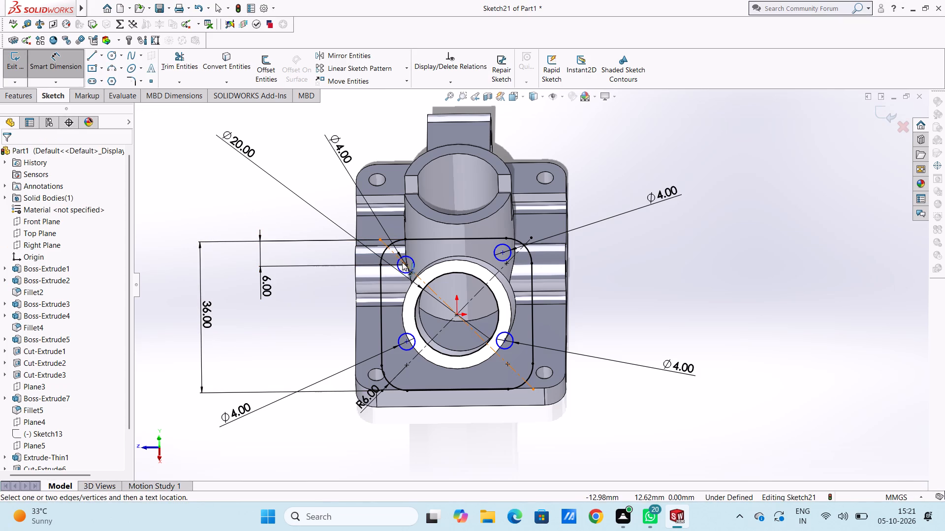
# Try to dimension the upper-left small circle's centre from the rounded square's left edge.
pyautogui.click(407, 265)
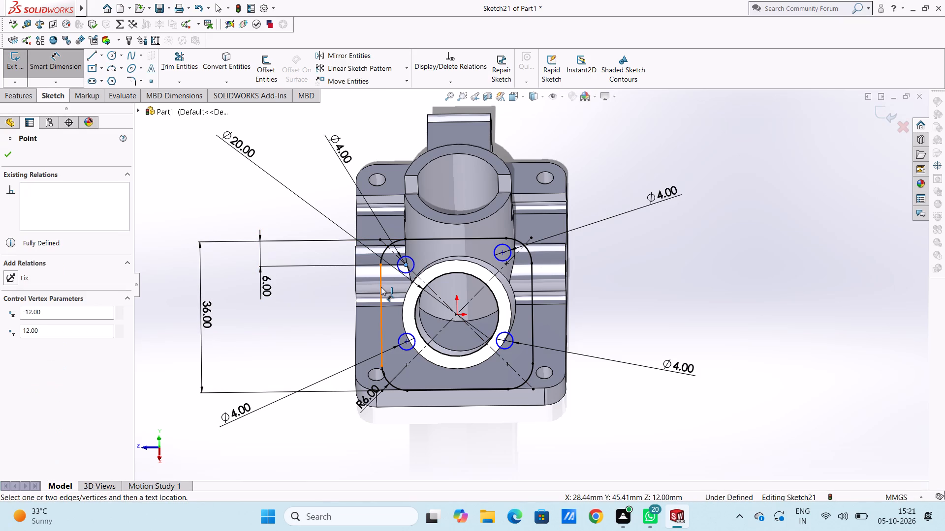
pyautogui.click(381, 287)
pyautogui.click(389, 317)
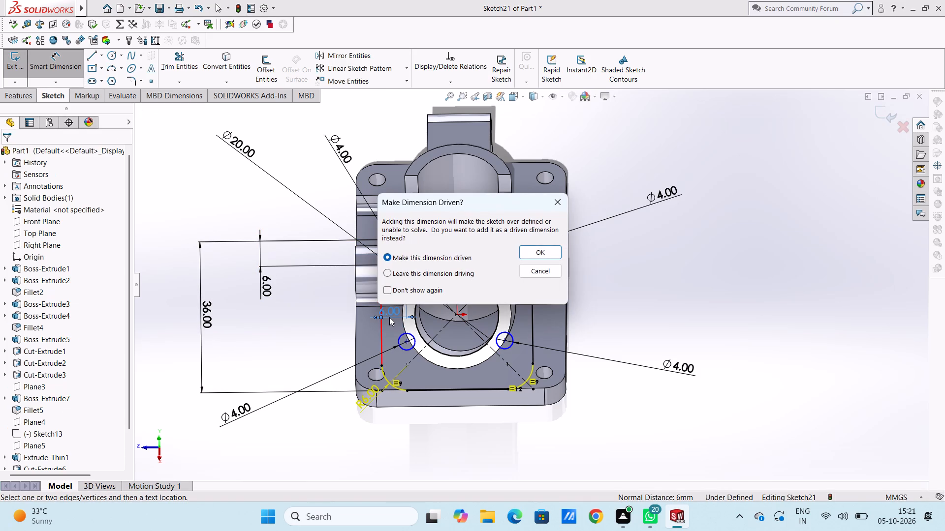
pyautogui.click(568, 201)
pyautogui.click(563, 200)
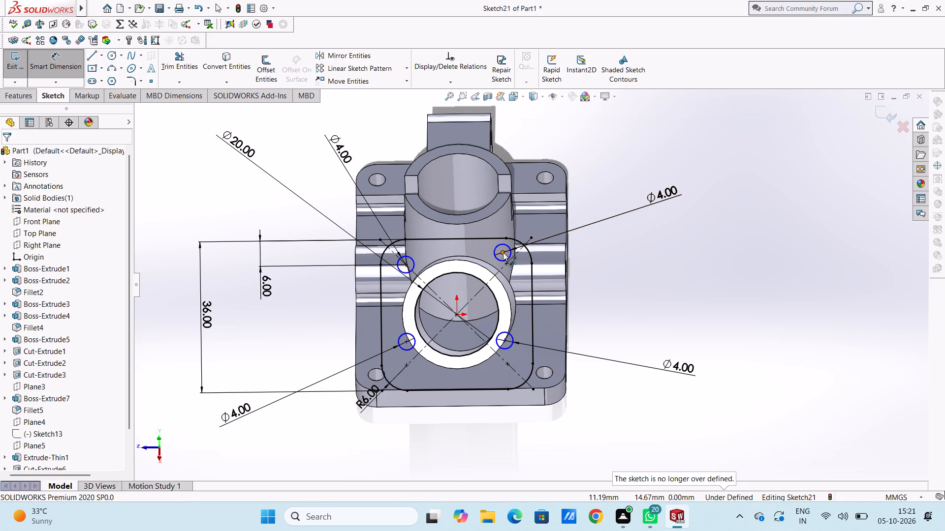
# Dimension the upper-right small circle's centre 6 mm from the rounded square's top edge.
pyautogui.click(503, 252)
pyautogui.click(492, 240)
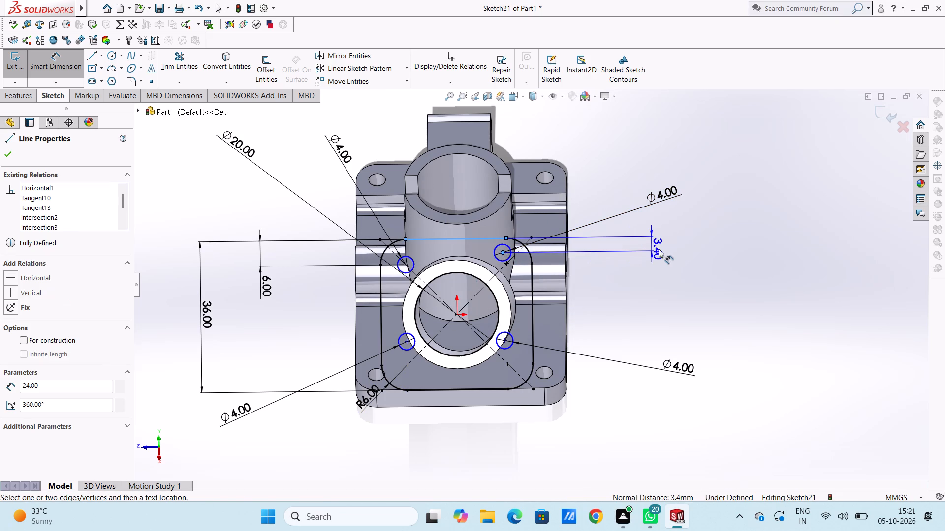
pyautogui.click(667, 248)
pyautogui.press('6')
pyautogui.press('Return')
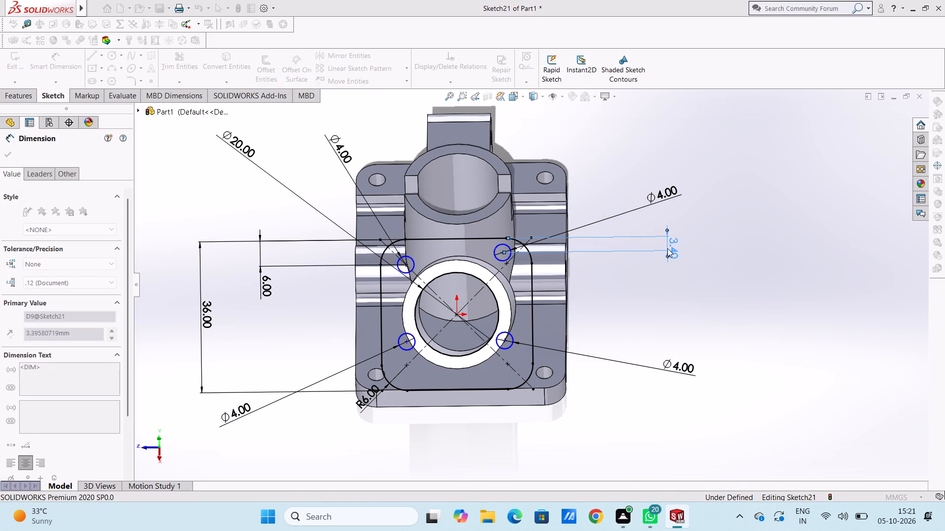
pyautogui.click(655, 324)
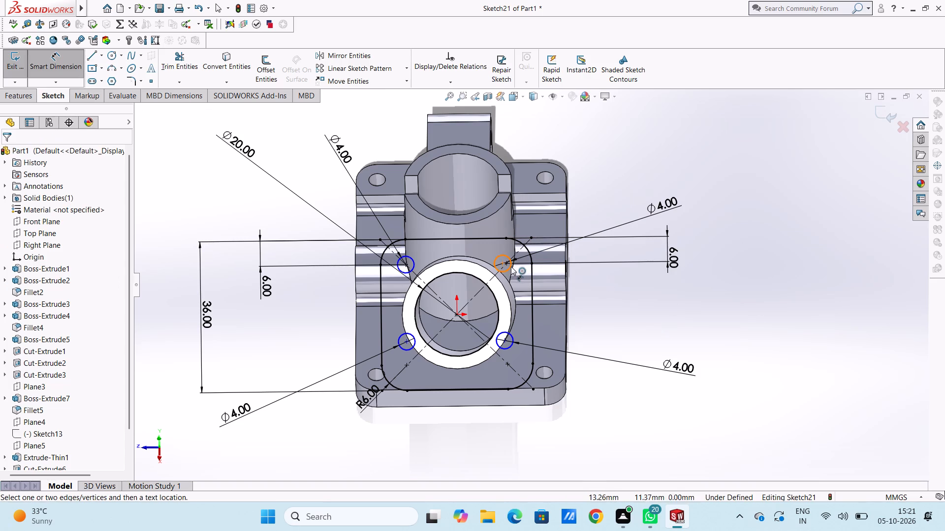
# Dimension the upper-right small circle's centre 6 mm from the rounded square's right edge.
pyautogui.click(502, 263)
pyautogui.click(532, 284)
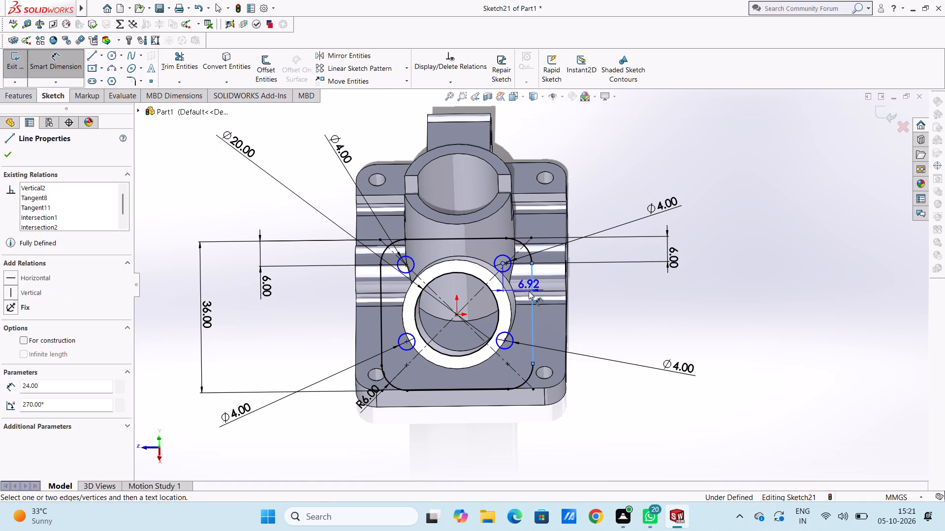
pyautogui.click(523, 303)
pyautogui.press('6')
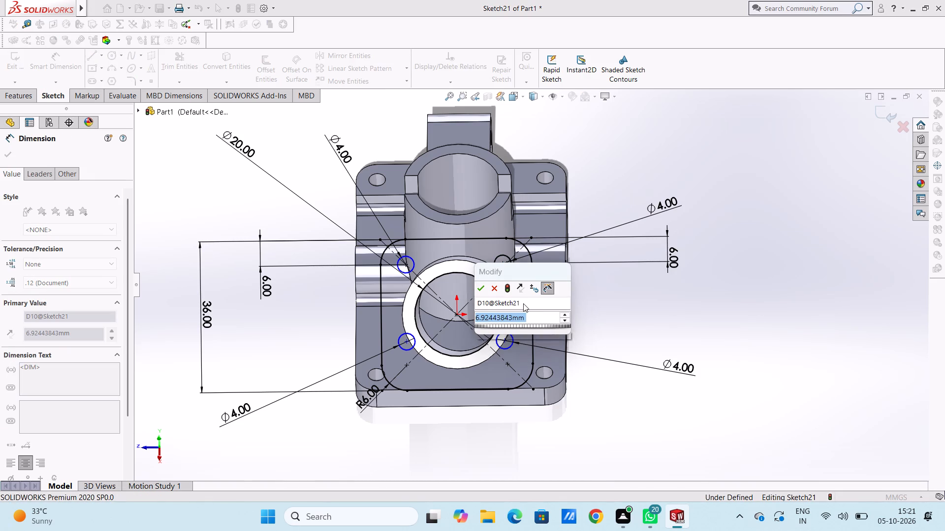
pyautogui.press('Return')
pyautogui.click(601, 302)
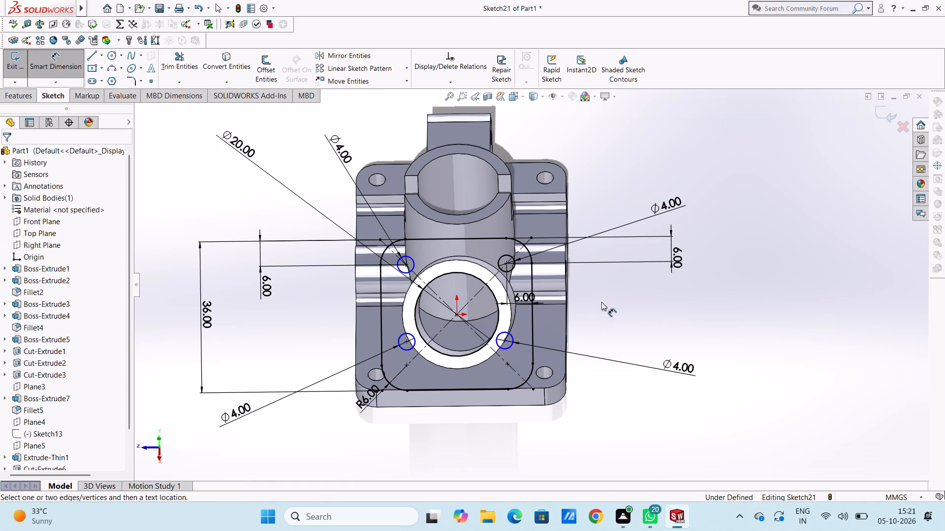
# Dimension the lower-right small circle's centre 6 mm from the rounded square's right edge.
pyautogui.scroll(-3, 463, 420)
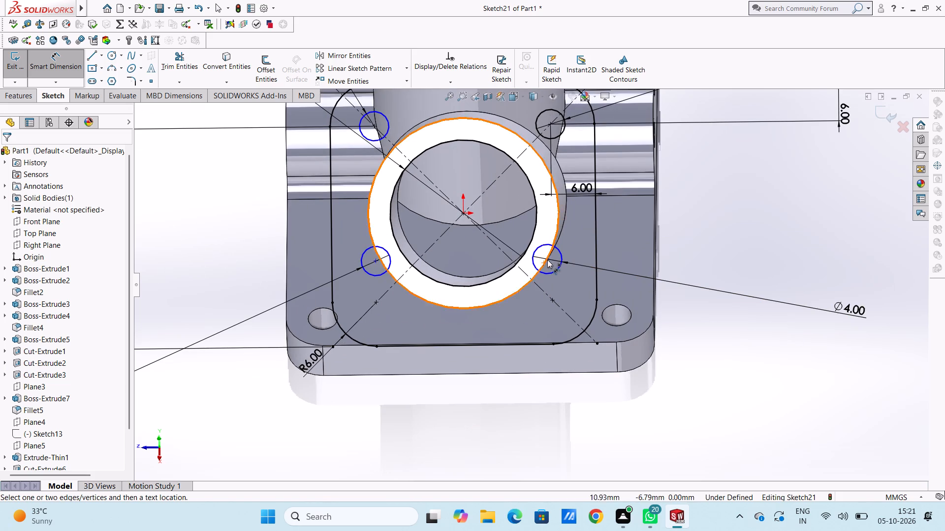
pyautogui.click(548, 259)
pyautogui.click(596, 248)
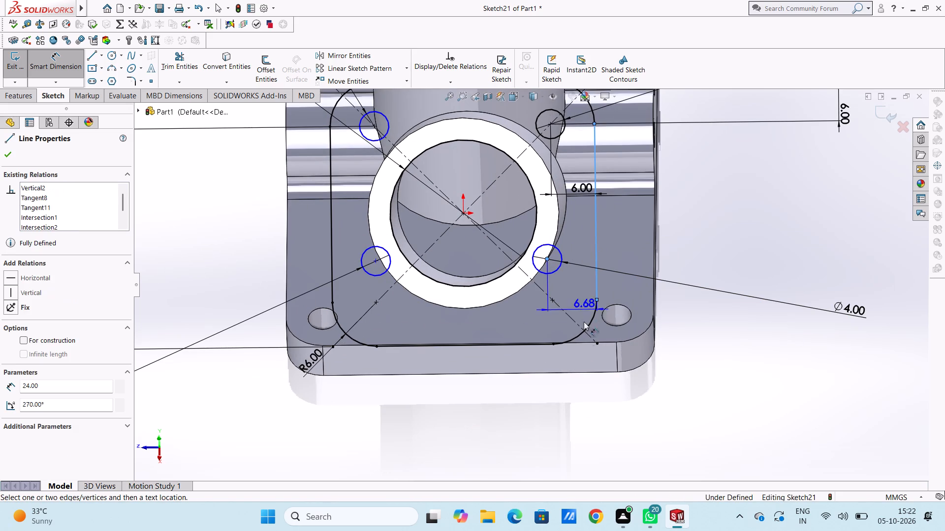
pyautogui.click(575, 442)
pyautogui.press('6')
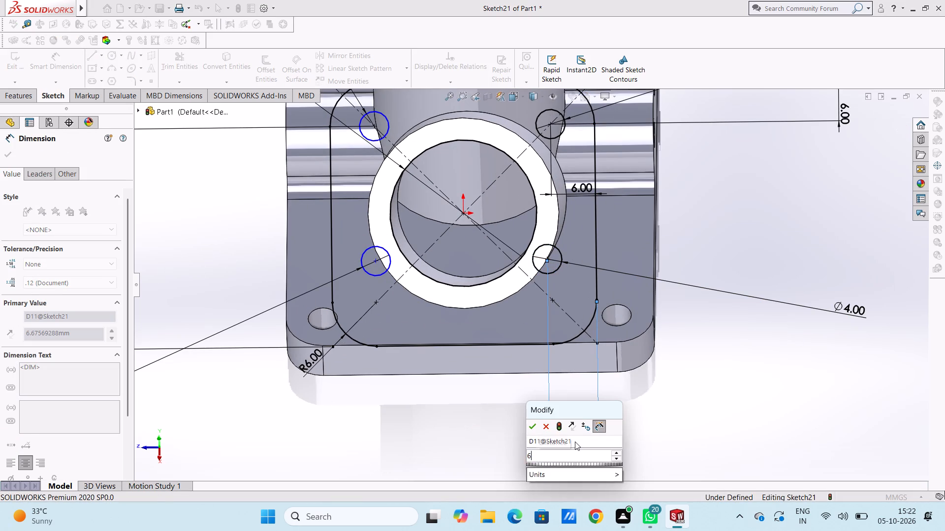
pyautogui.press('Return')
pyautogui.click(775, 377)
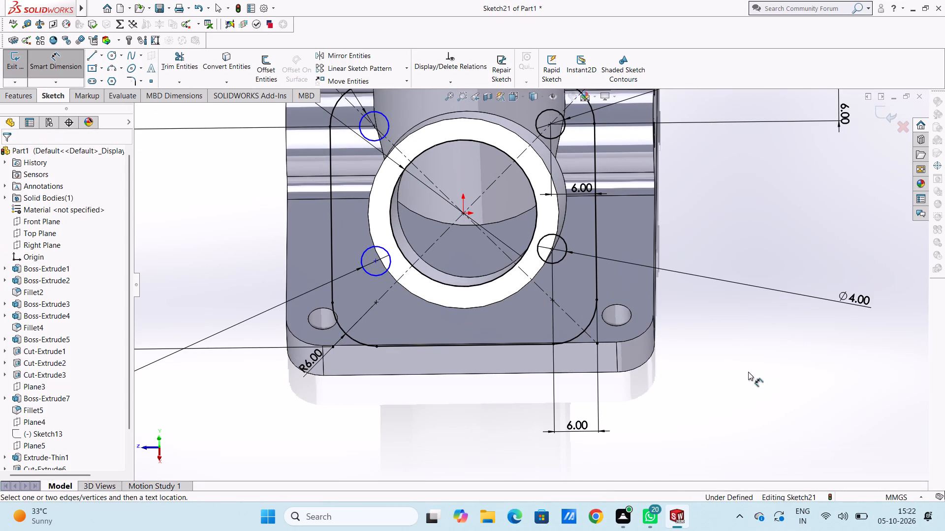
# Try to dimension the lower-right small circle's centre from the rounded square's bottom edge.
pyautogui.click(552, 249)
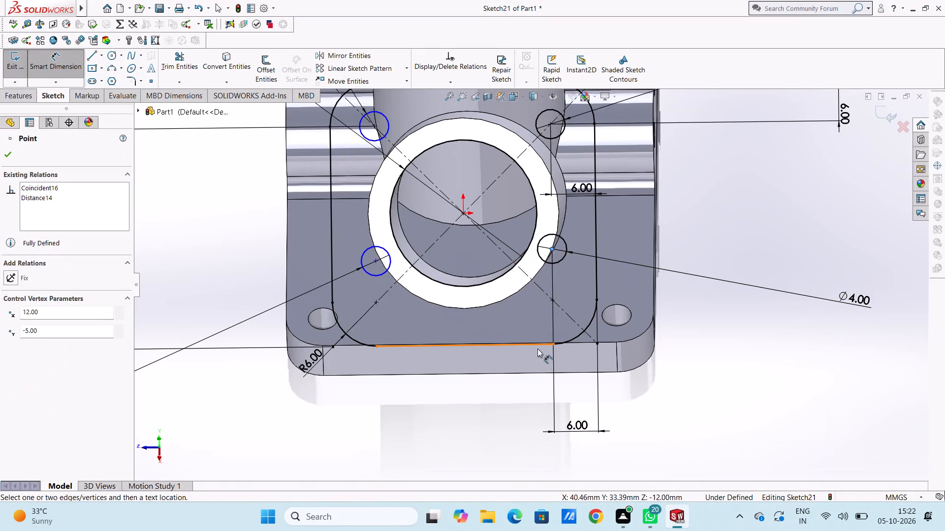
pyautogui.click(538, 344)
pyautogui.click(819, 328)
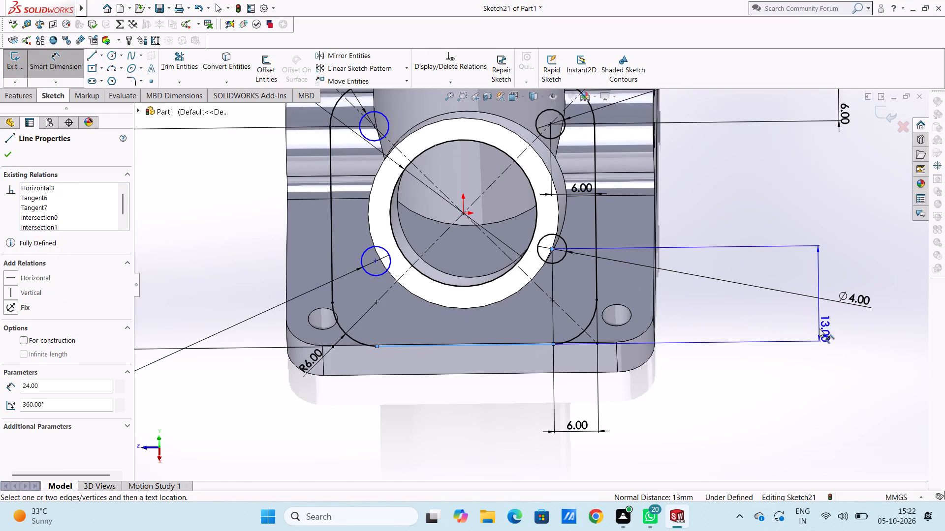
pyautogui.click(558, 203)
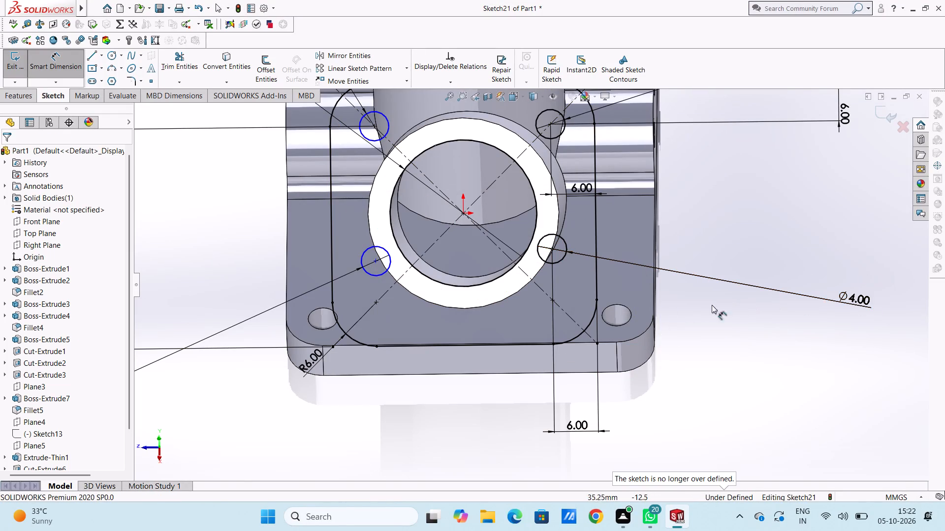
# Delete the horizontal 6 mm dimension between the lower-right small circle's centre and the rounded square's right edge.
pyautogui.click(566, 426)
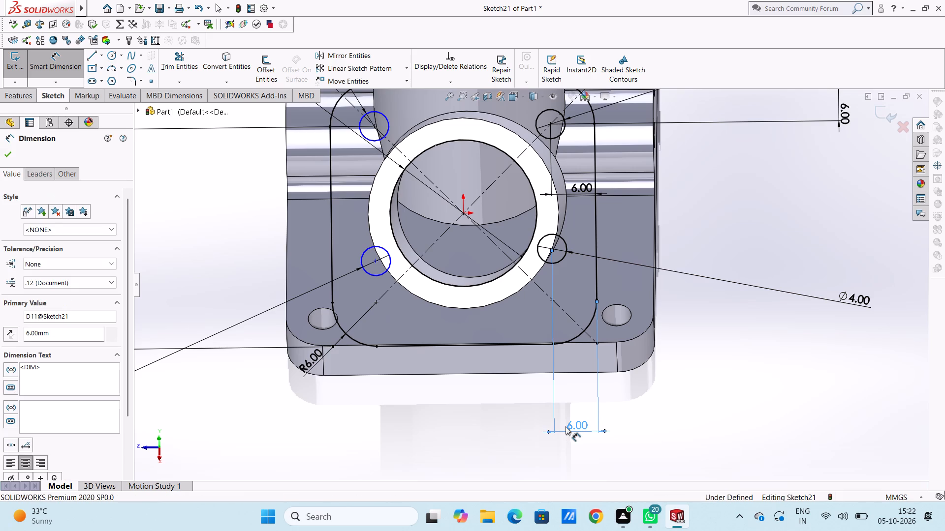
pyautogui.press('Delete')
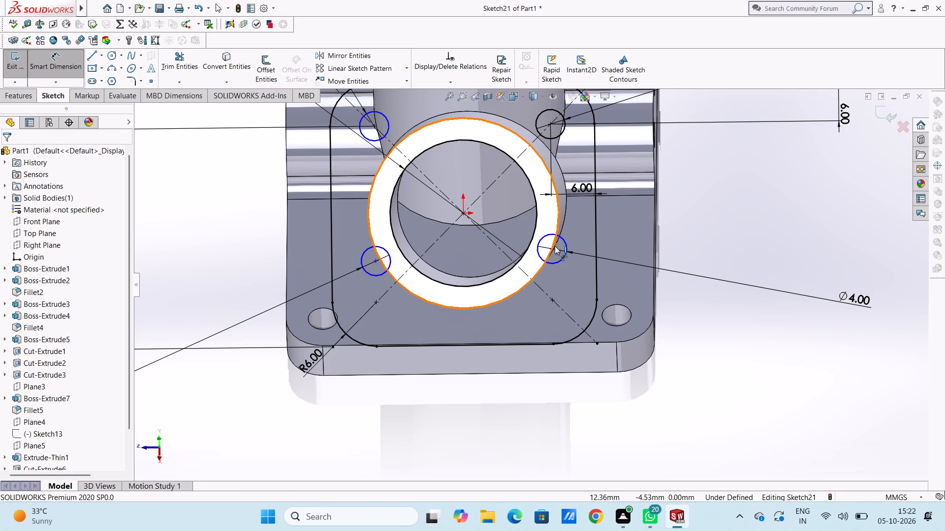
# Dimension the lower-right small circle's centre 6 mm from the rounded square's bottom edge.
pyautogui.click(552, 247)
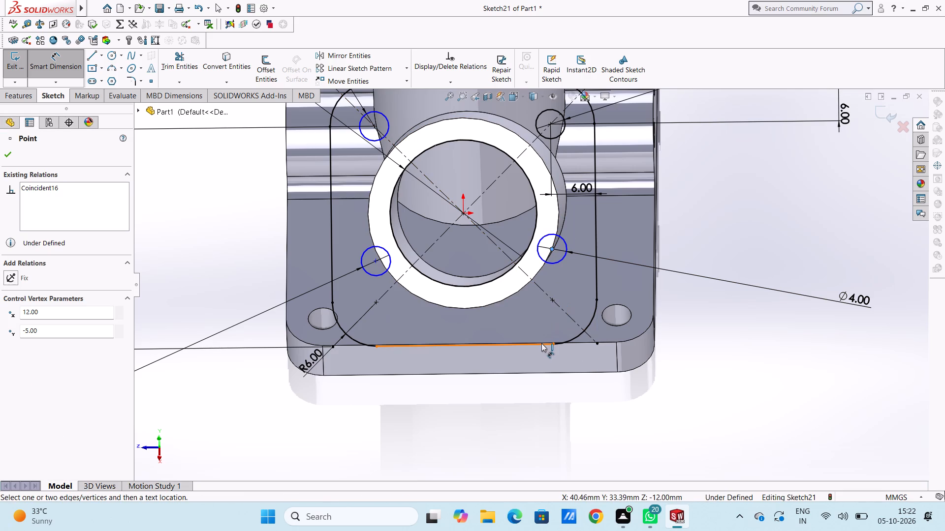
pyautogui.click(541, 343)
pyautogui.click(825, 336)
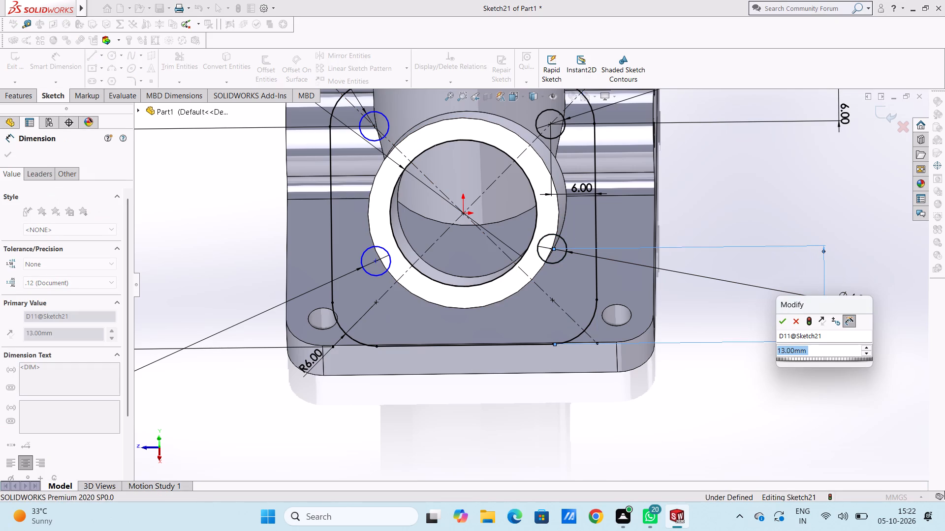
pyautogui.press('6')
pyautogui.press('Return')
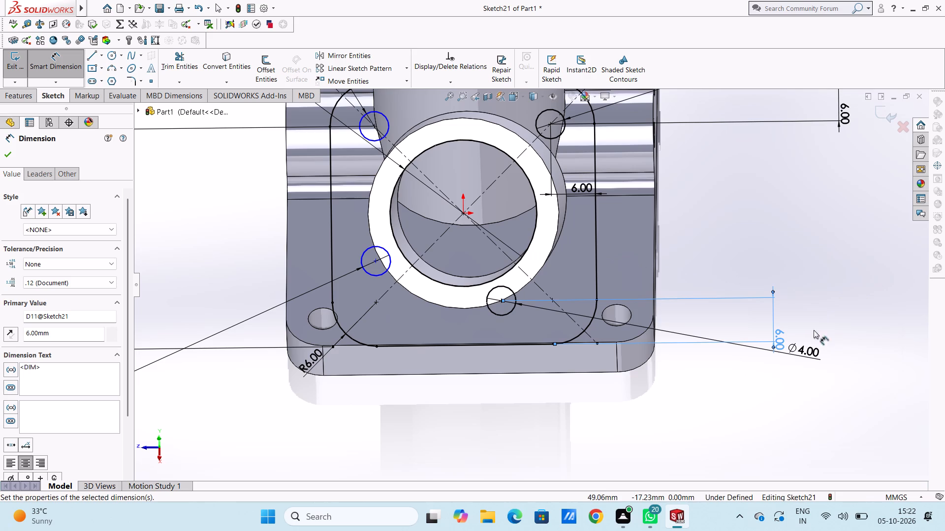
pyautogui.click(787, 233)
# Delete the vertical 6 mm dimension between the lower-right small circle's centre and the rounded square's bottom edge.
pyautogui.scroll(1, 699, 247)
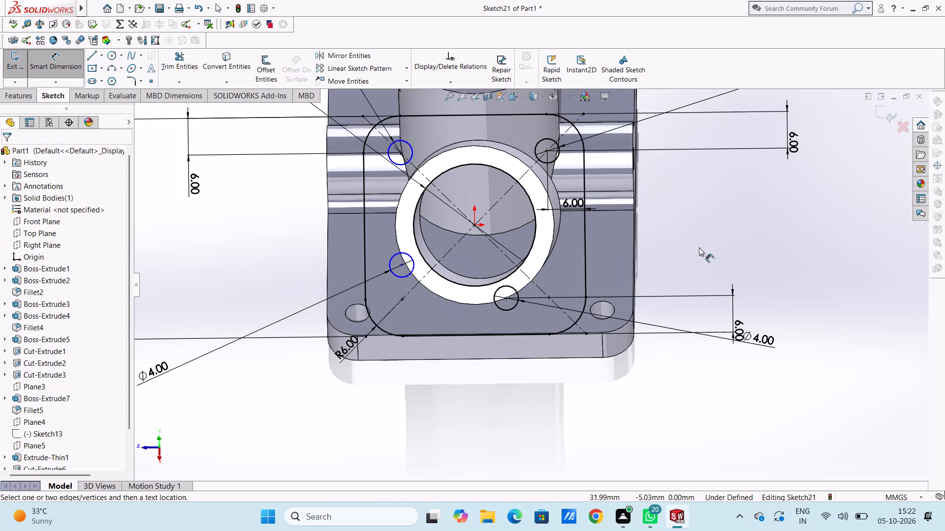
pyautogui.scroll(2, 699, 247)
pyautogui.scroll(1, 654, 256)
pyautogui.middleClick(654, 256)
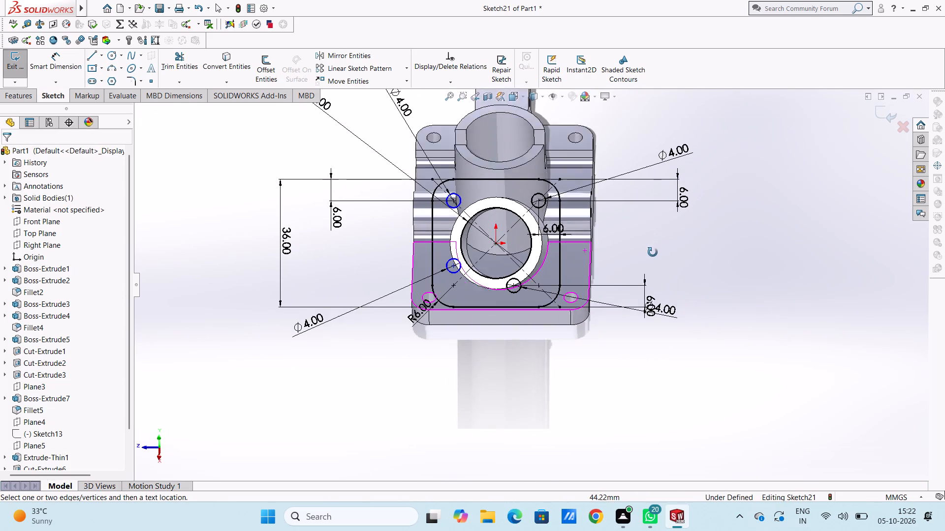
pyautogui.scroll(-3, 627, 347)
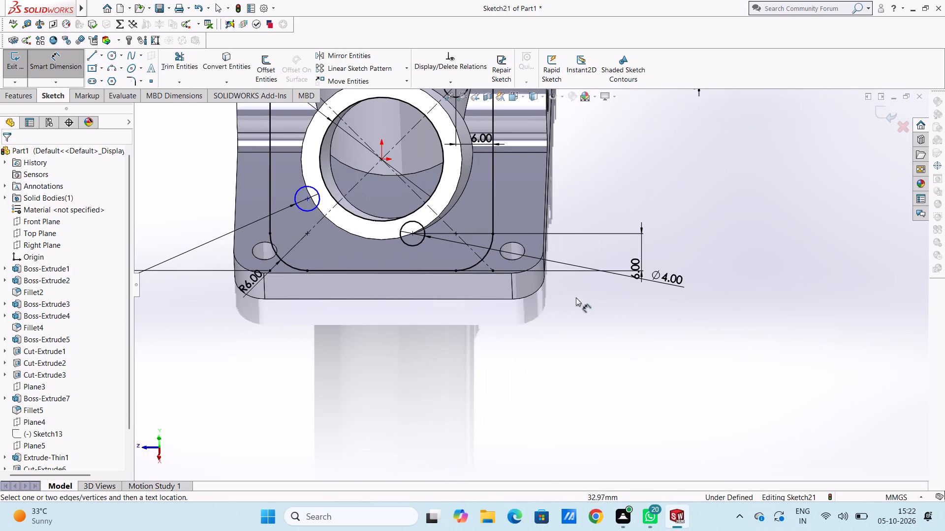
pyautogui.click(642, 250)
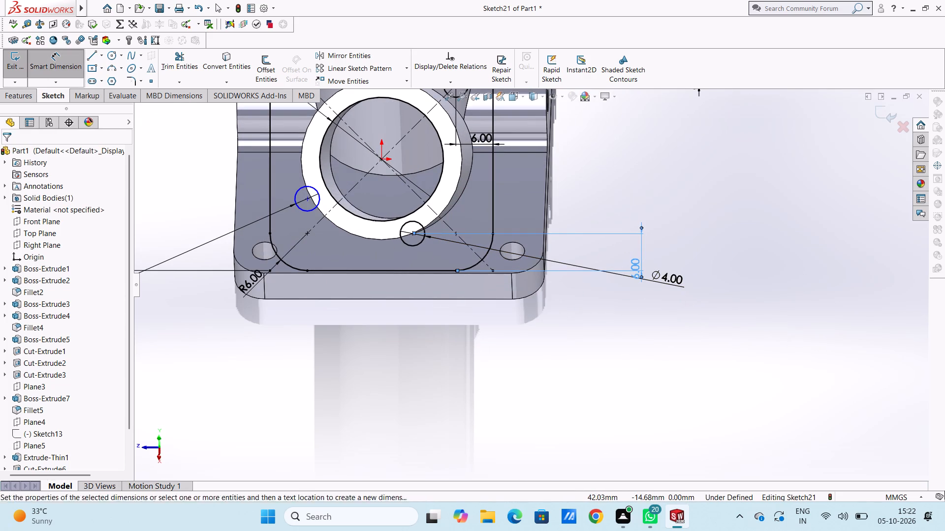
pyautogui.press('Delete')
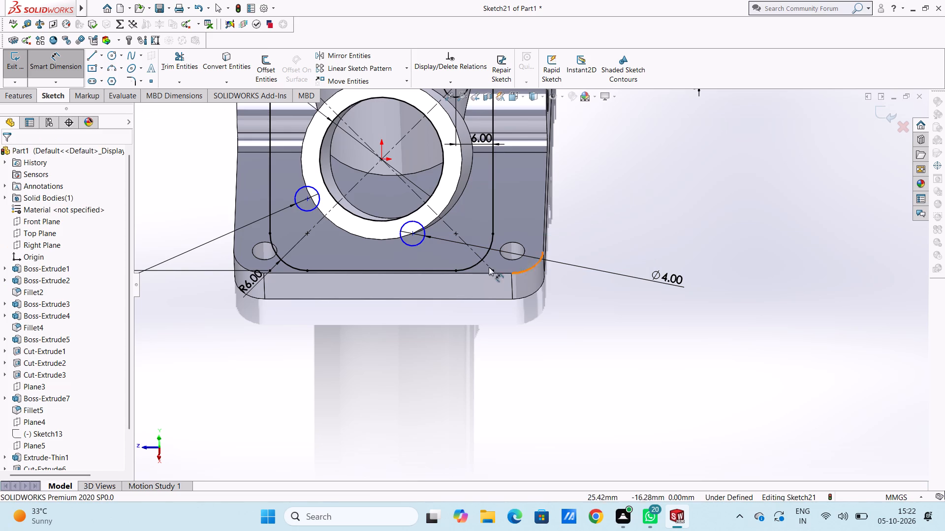
# Delete the lower-right small circle together with its diameter dimension.
pyautogui.click(419, 242)
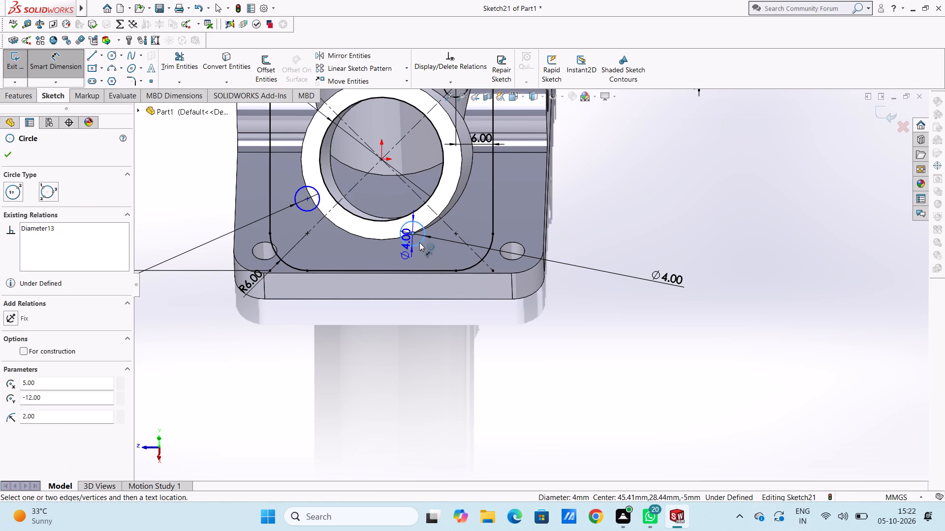
pyautogui.press('Delete')
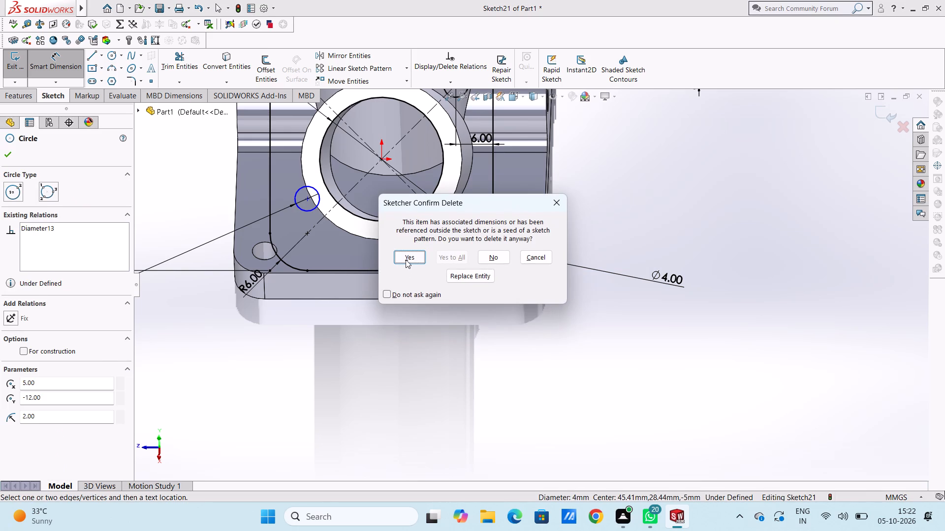
pyautogui.click(406, 260)
# Dimension the lower-left small circle's centre 6 mm from the rounded square's bottom edge.
pyautogui.scroll(3, 406, 260)
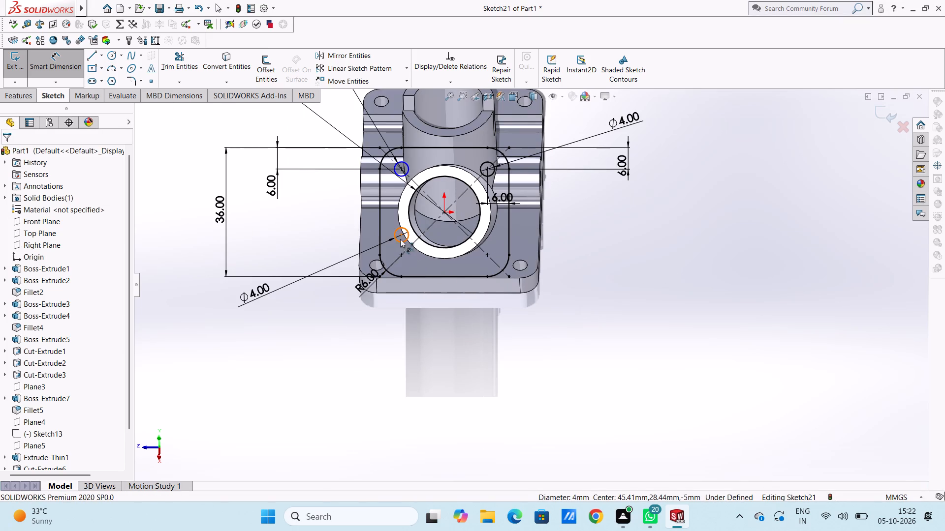
pyautogui.click(402, 236)
pyautogui.click(416, 277)
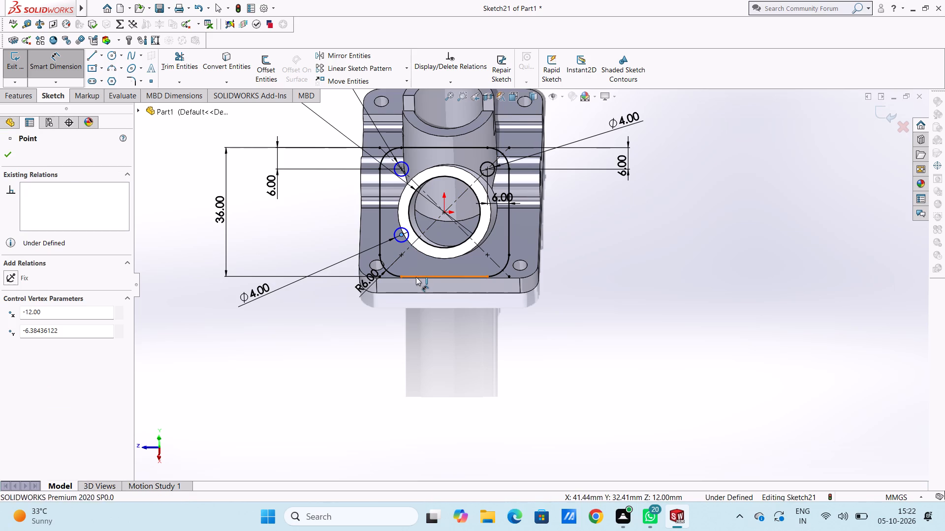
pyautogui.click(167, 262)
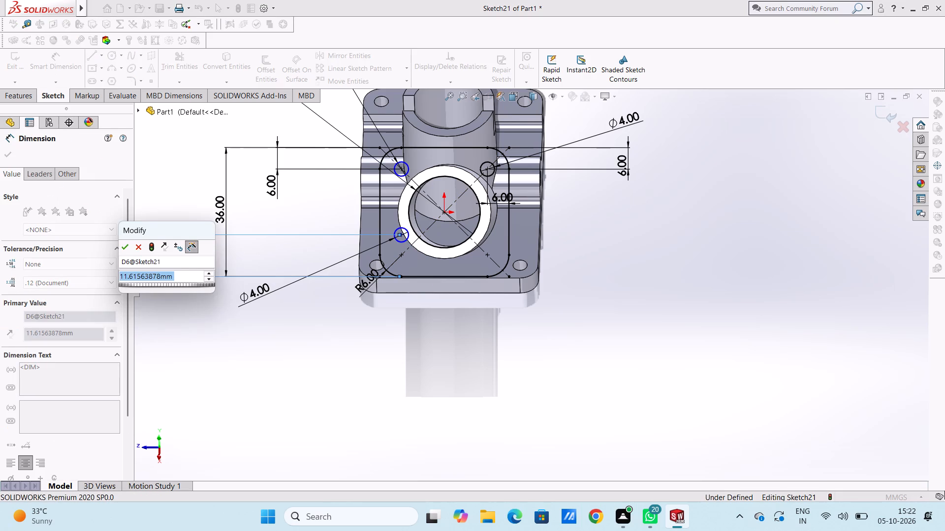
pyautogui.press('6')
pyautogui.press('Return')
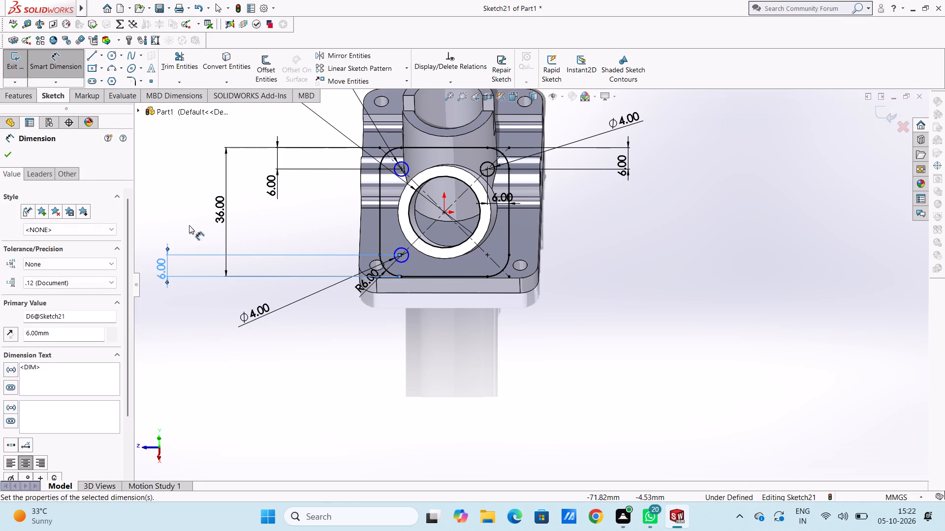
pyautogui.click(184, 217)
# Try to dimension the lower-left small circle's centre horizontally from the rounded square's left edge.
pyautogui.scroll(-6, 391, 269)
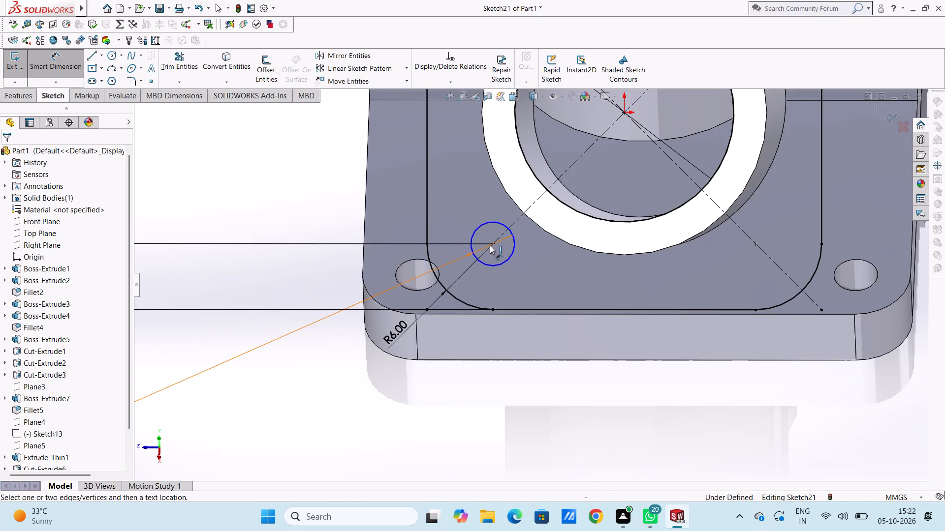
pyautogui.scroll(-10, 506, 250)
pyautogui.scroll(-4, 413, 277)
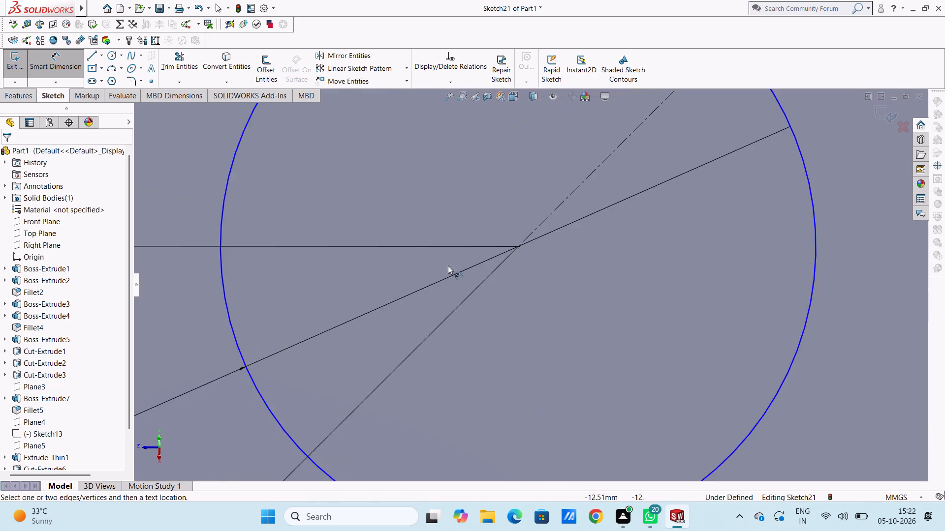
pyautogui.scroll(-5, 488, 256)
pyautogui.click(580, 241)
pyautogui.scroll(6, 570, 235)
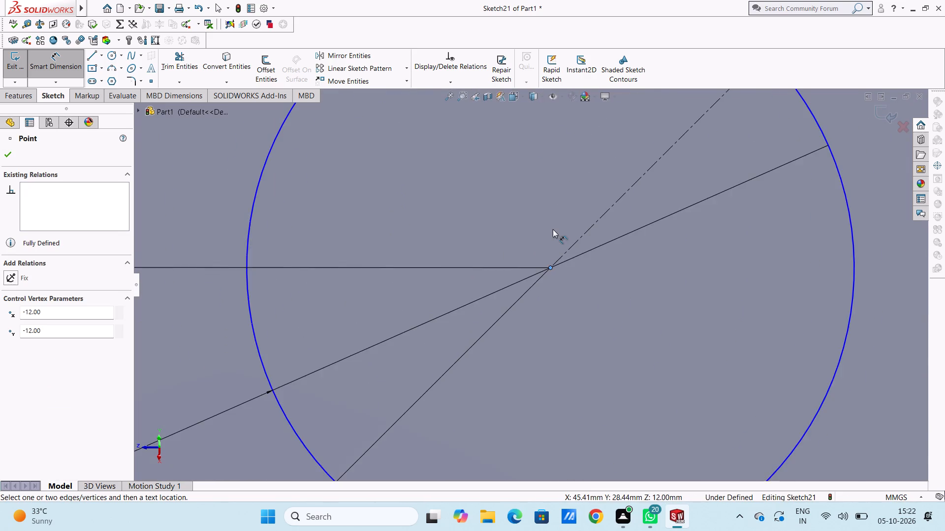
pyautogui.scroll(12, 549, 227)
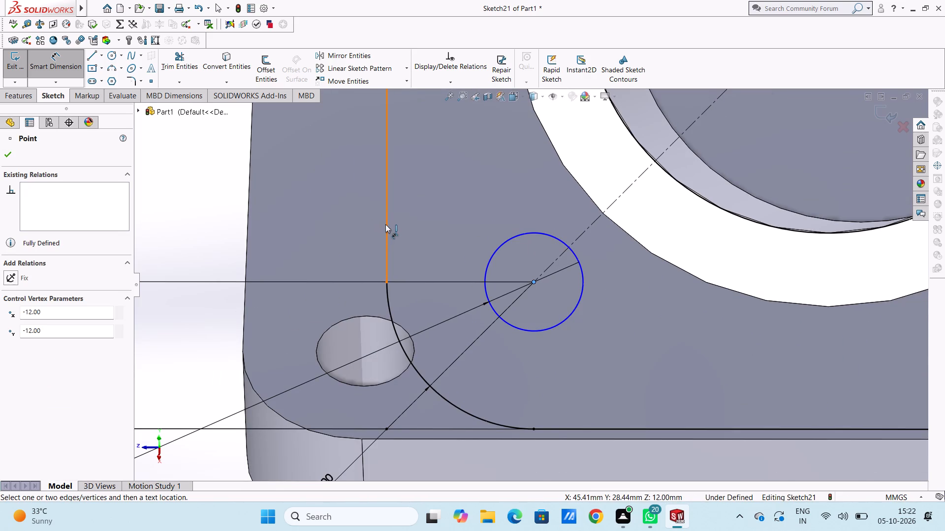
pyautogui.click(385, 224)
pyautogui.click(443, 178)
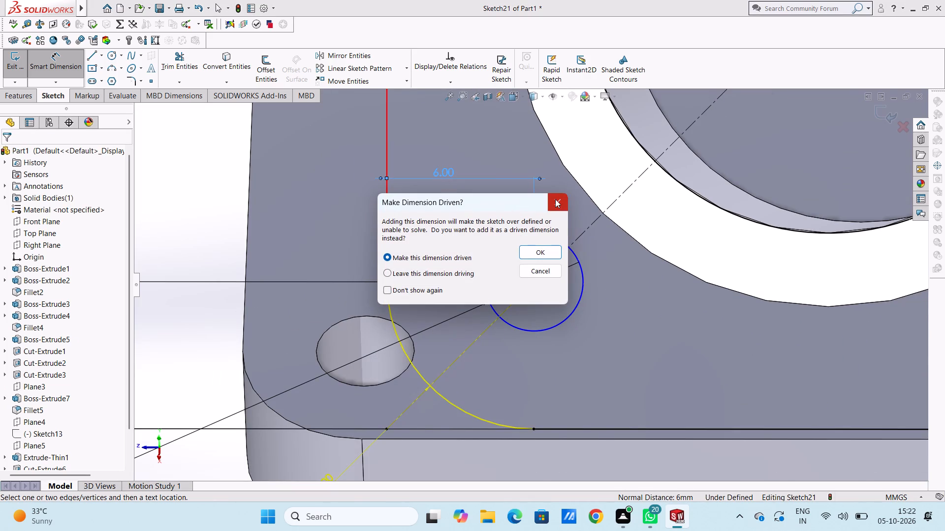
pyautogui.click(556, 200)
# Sketch a 2 mm radius circle inside the rounded square's lower-right corner, centred at about X 9.3, Y -12 mm.
pyautogui.scroll(-4, 551, 202)
pyautogui.scroll(9, 549, 202)
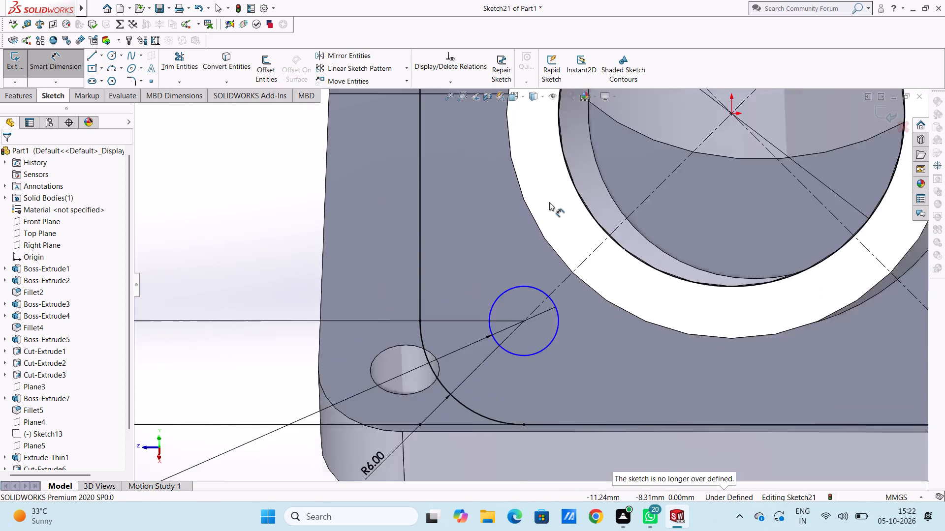
pyautogui.scroll(3, 549, 202)
pyautogui.scroll(5, 762, 213)
pyautogui.middleClick(739, 232)
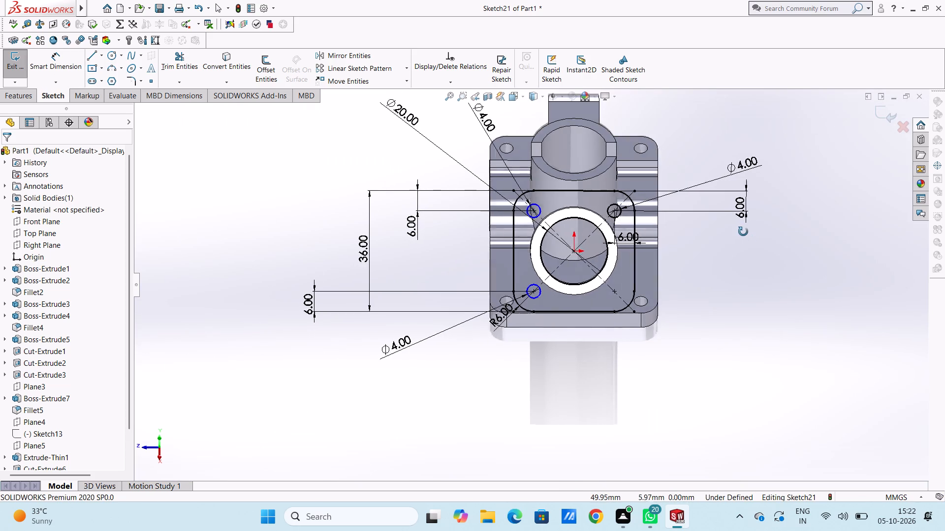
pyautogui.scroll(1, 742, 231)
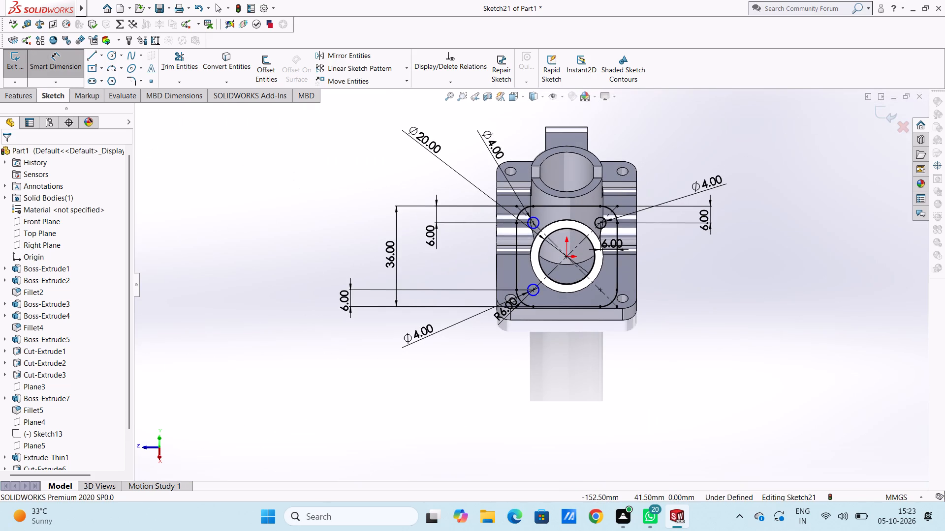
pyautogui.click(113, 59)
pyautogui.scroll(-6, 603, 267)
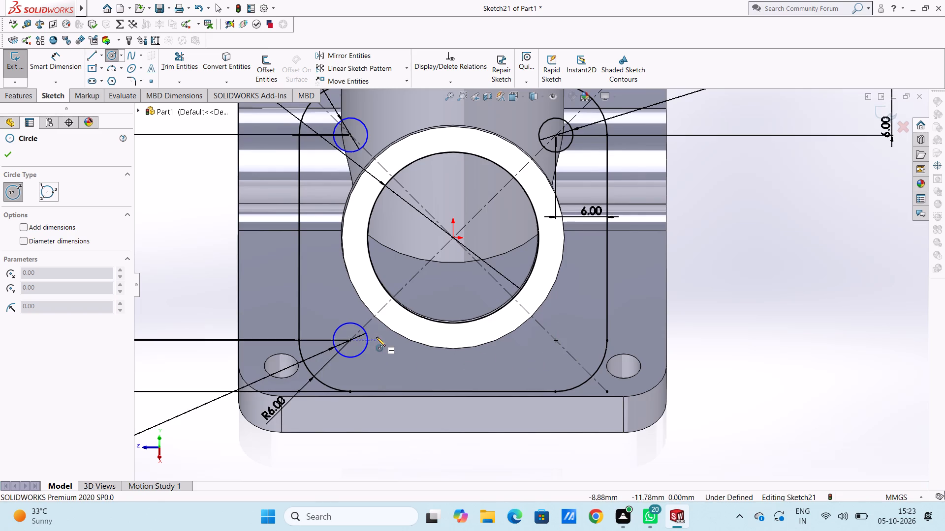
pyautogui.click(533, 339)
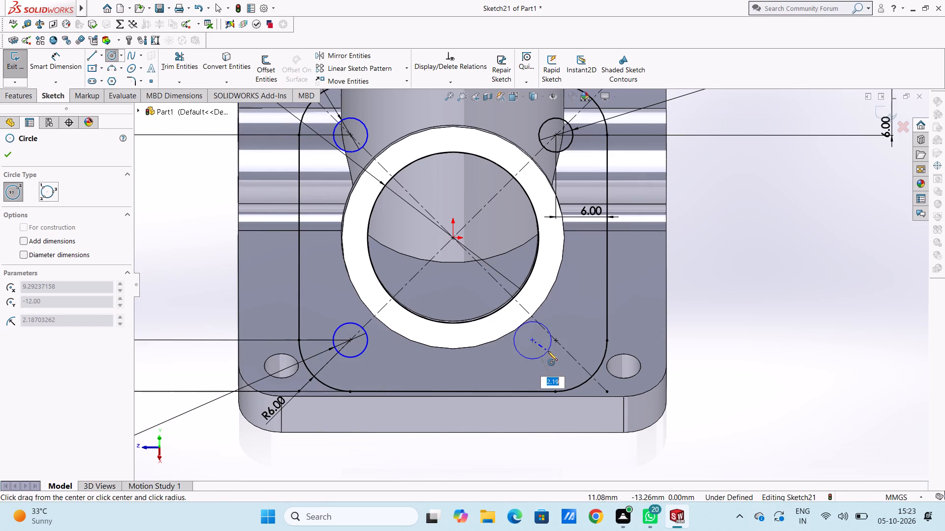
pyautogui.press('2')
pyautogui.press('Return')
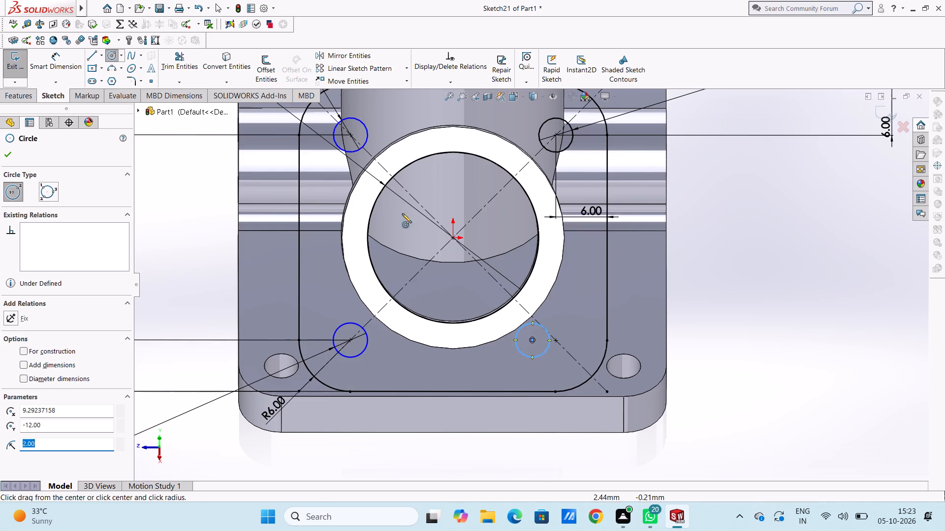
pyautogui.click(10, 153)
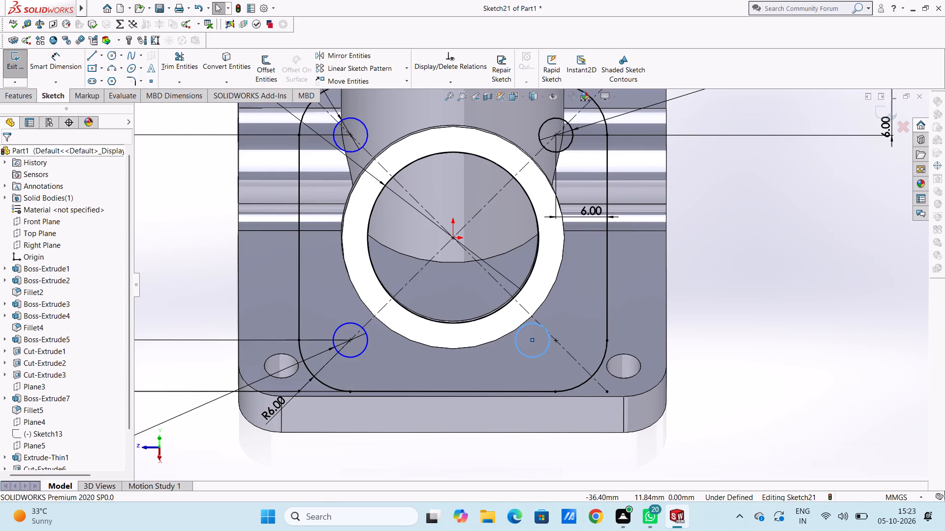
# Dimension the lower-right small circle's diameter as 4 mm.
pyautogui.click(68, 60)
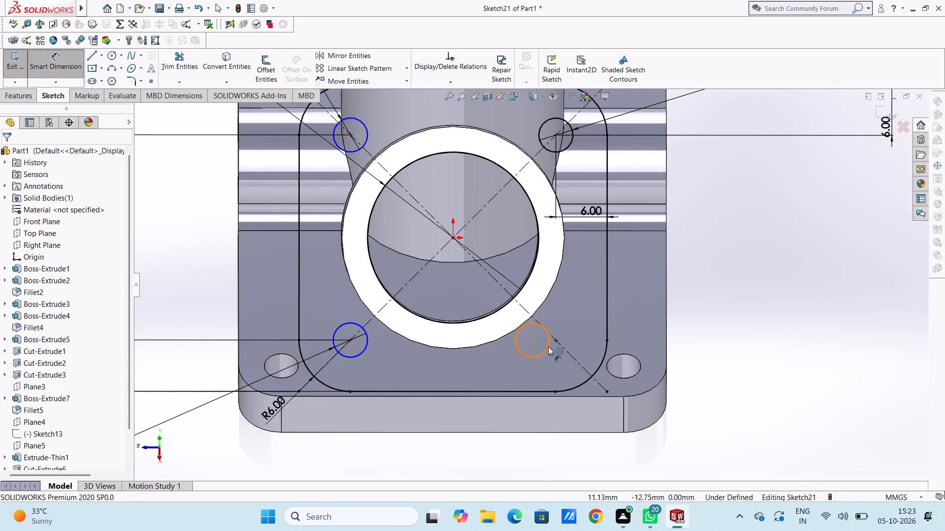
pyautogui.click(548, 347)
pyautogui.click(771, 257)
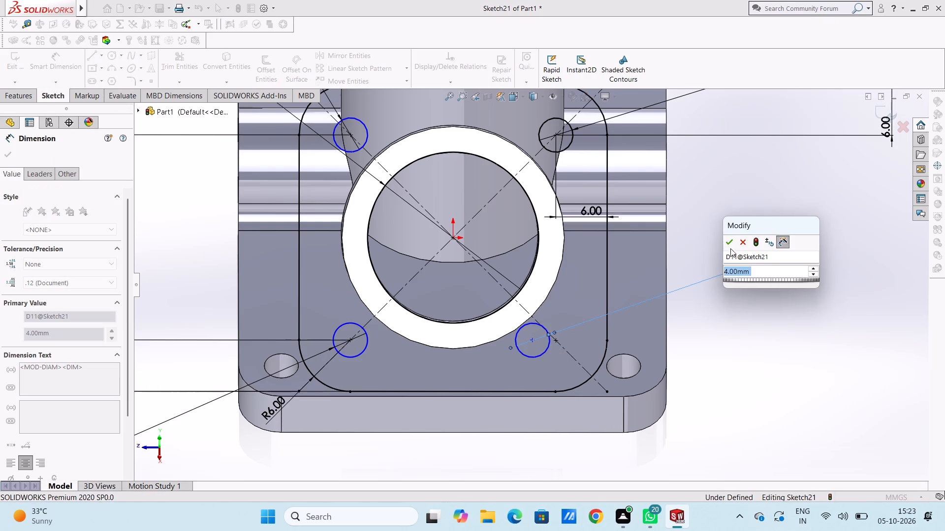
pyautogui.click(728, 241)
pyautogui.click(710, 255)
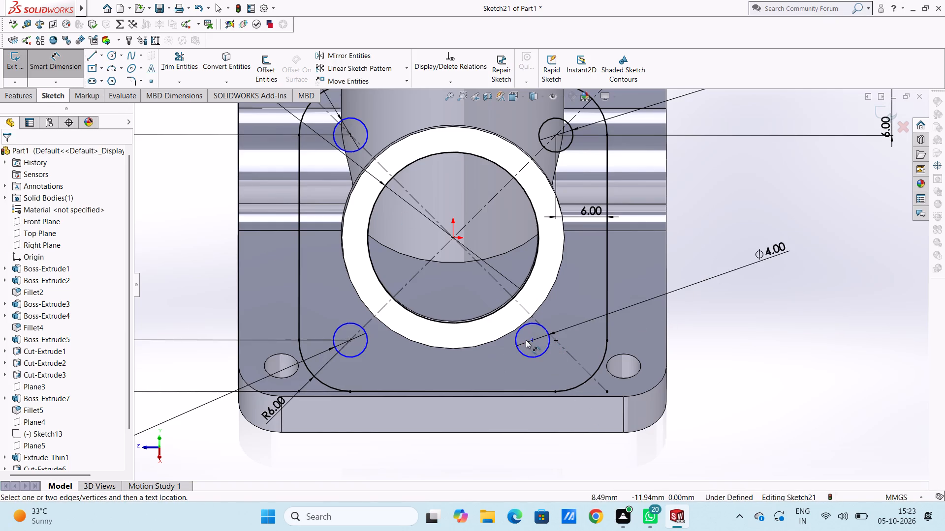
# Dimension the lower-right small circle's centre 6 mm from the rounded square's bottom edge.
pyautogui.click(532, 340)
pyautogui.click(530, 394)
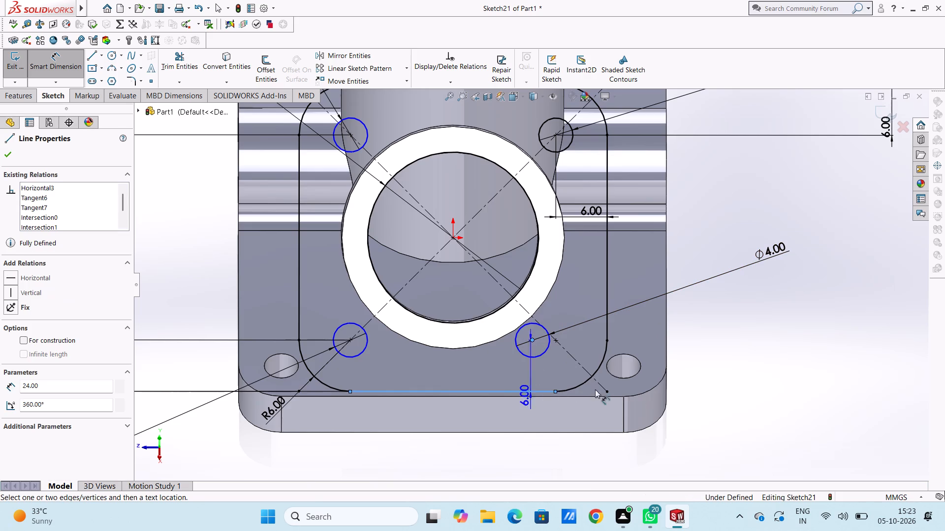
pyautogui.click(890, 373)
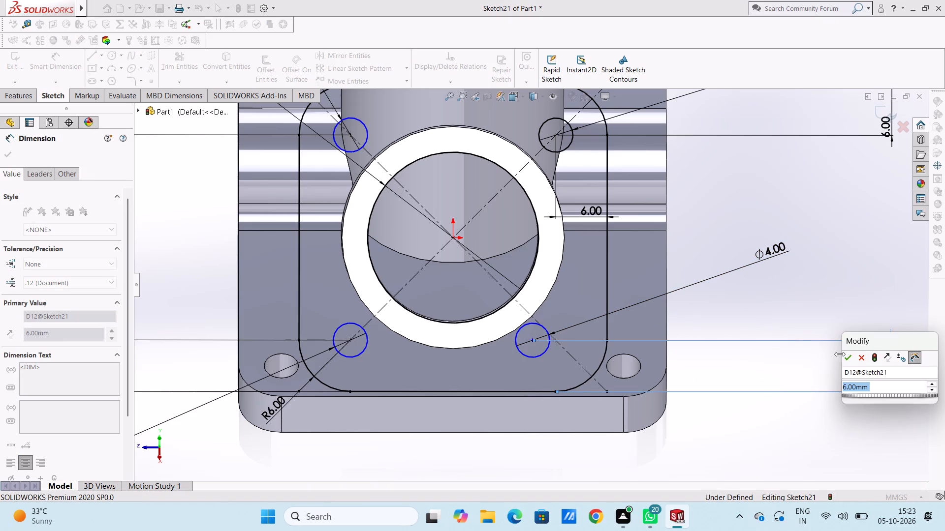
pyautogui.click(846, 357)
pyautogui.click(807, 358)
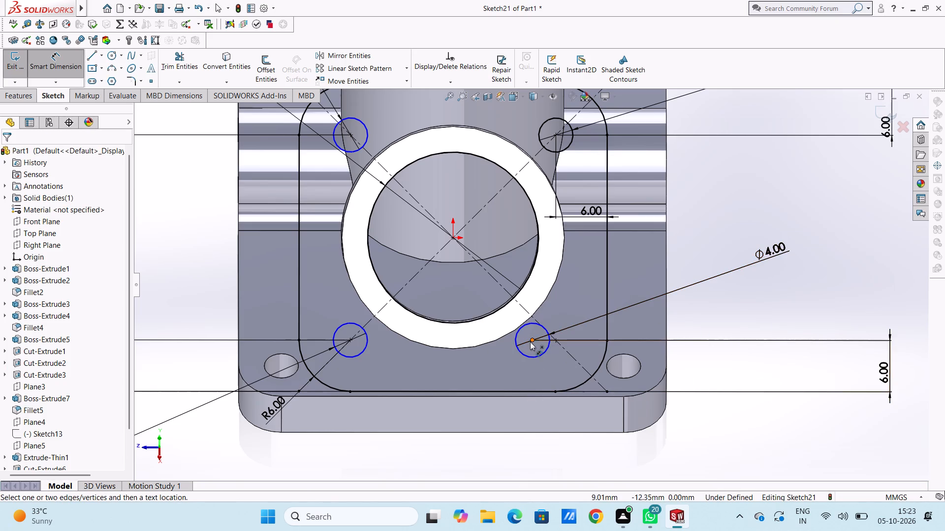
# Dimension the lower-right small circle's centre 6 mm horizontally from the rounded square's right edge.
pyautogui.click(530, 340)
pyautogui.click(605, 292)
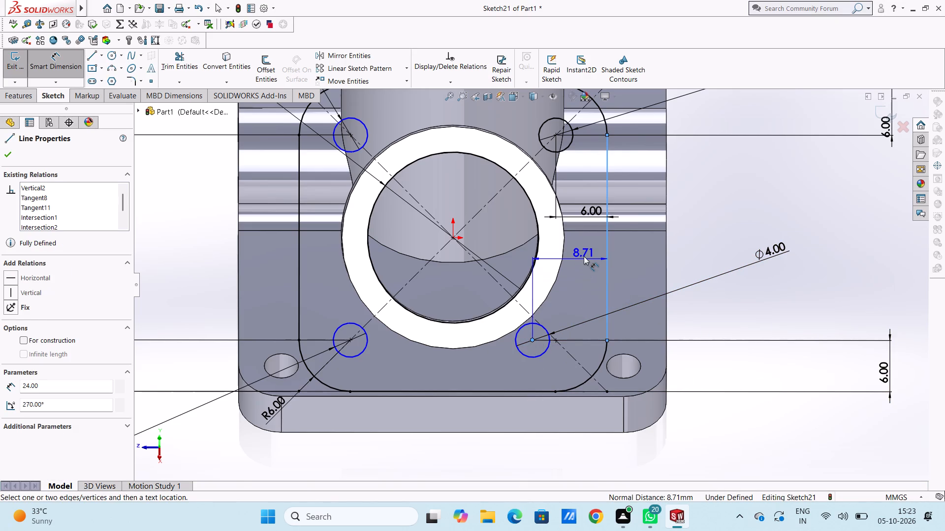
pyautogui.click(584, 256)
pyautogui.press('6')
pyautogui.press('Return')
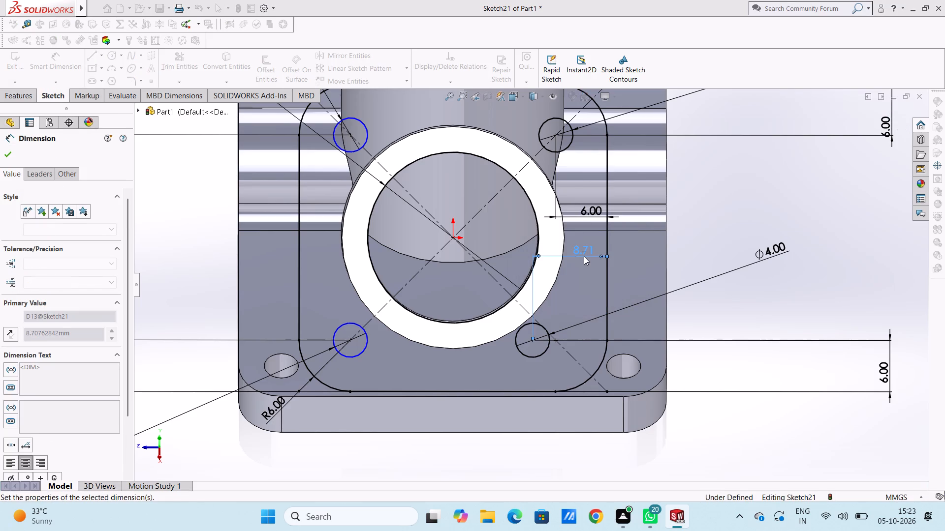
pyautogui.click(801, 187)
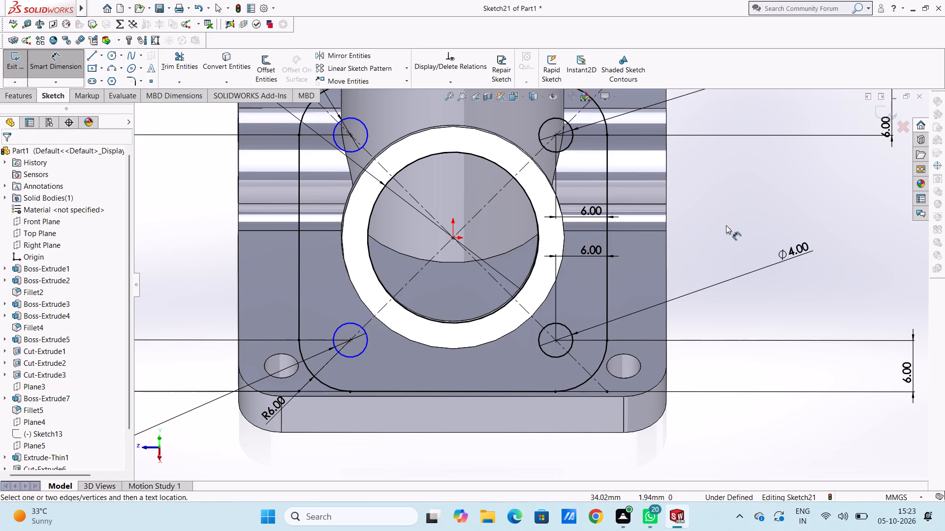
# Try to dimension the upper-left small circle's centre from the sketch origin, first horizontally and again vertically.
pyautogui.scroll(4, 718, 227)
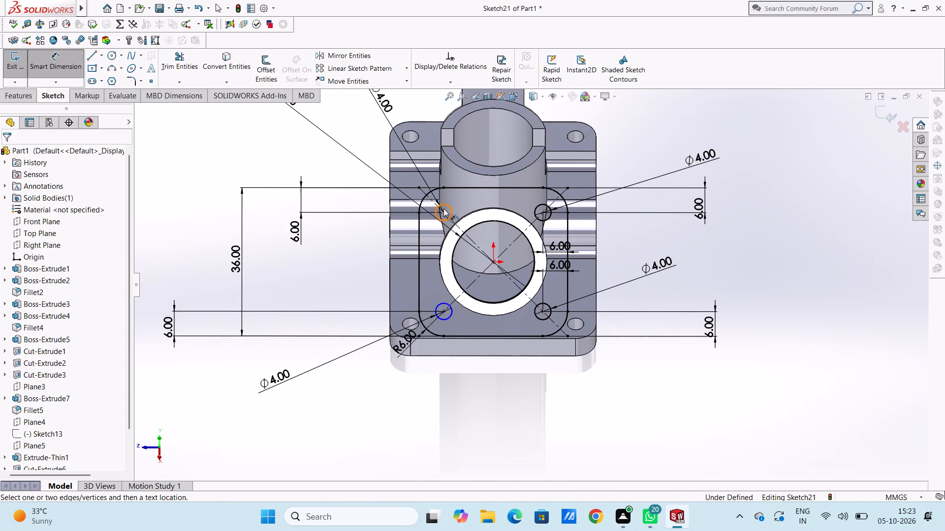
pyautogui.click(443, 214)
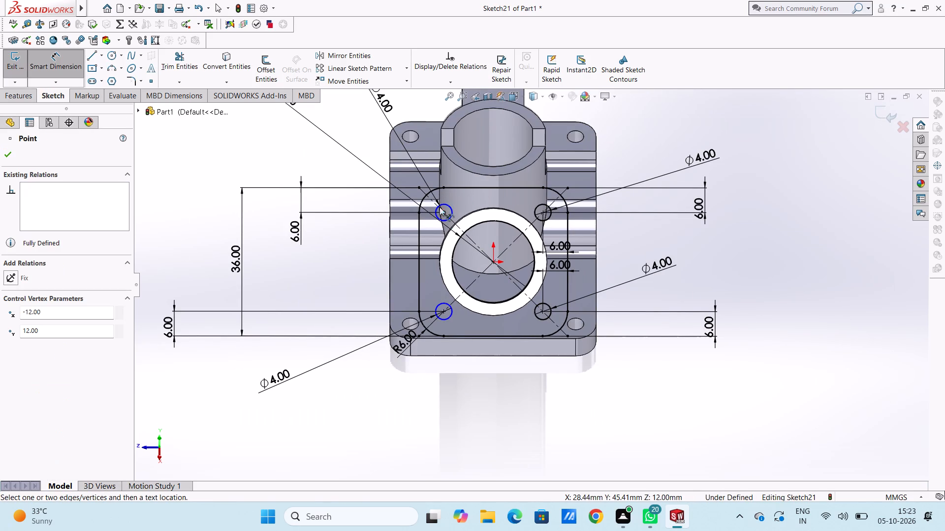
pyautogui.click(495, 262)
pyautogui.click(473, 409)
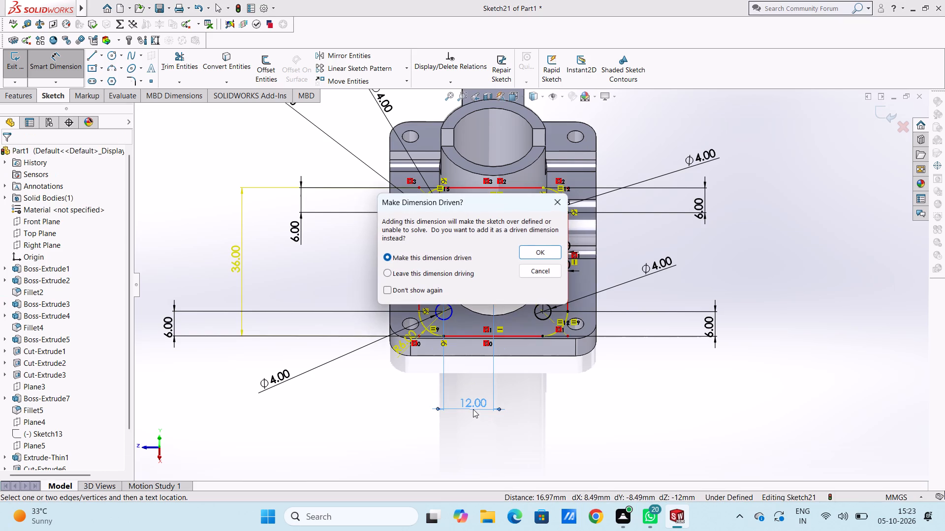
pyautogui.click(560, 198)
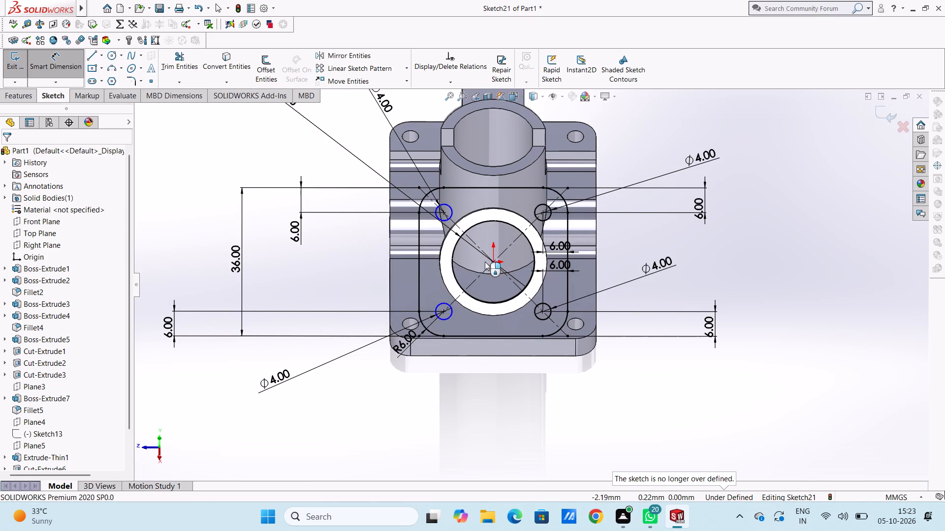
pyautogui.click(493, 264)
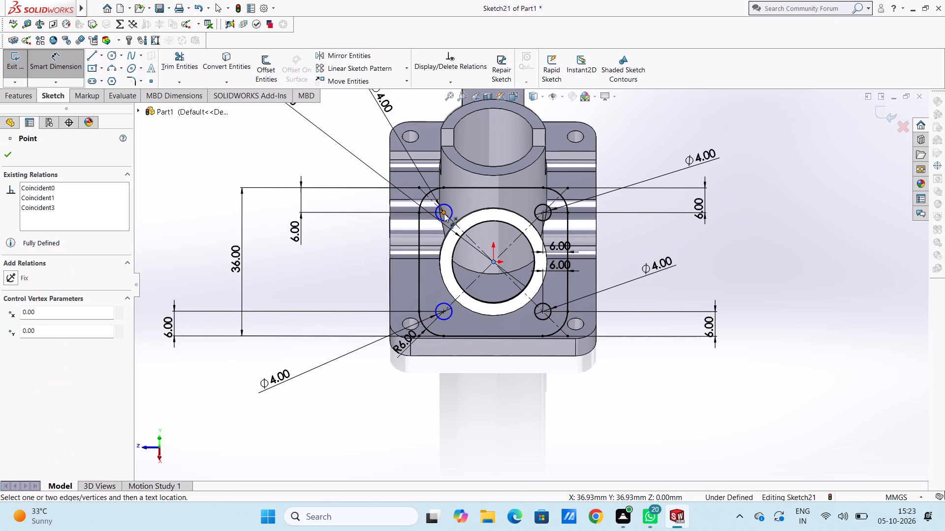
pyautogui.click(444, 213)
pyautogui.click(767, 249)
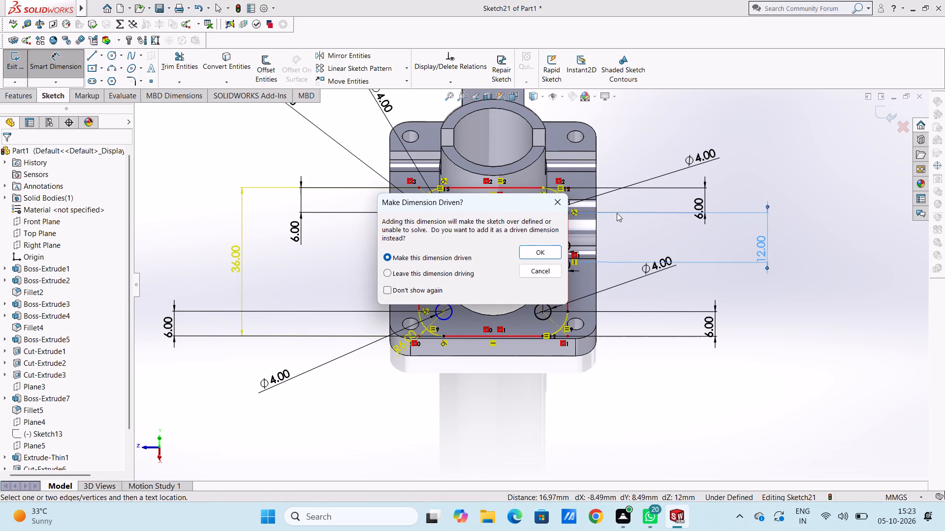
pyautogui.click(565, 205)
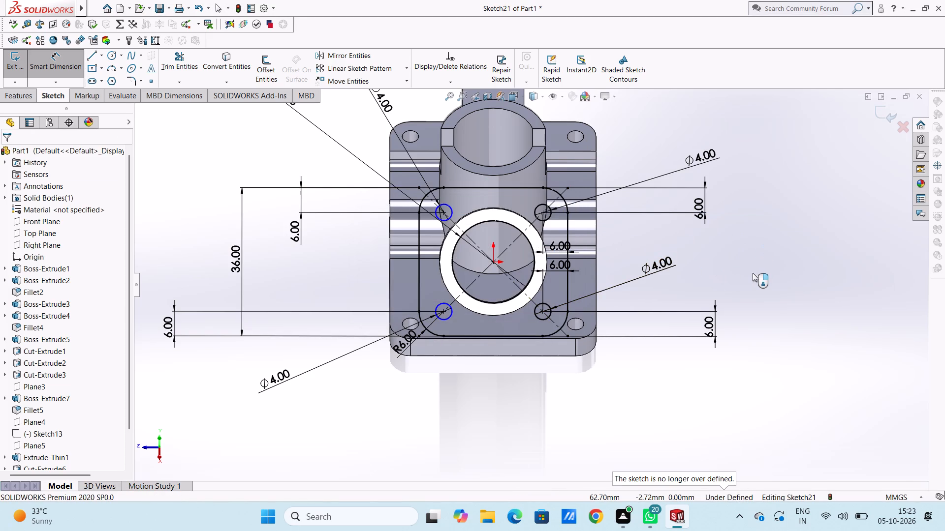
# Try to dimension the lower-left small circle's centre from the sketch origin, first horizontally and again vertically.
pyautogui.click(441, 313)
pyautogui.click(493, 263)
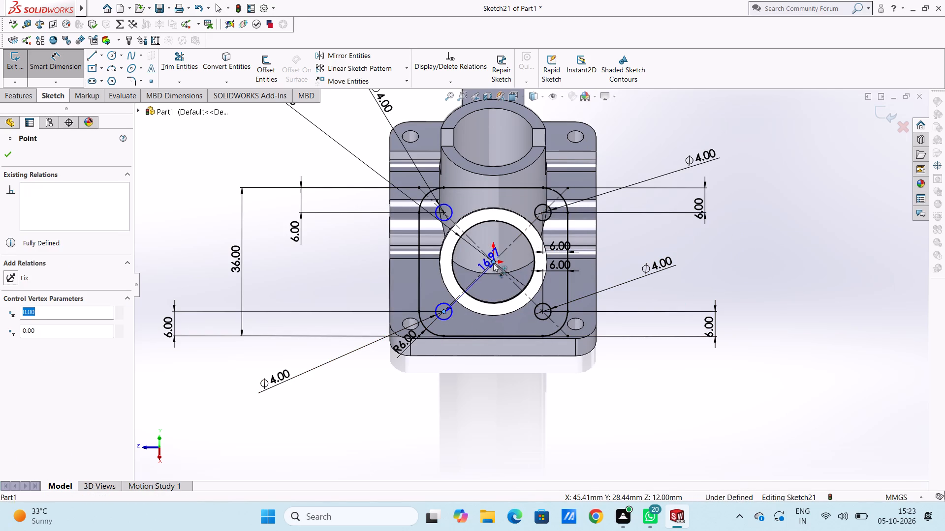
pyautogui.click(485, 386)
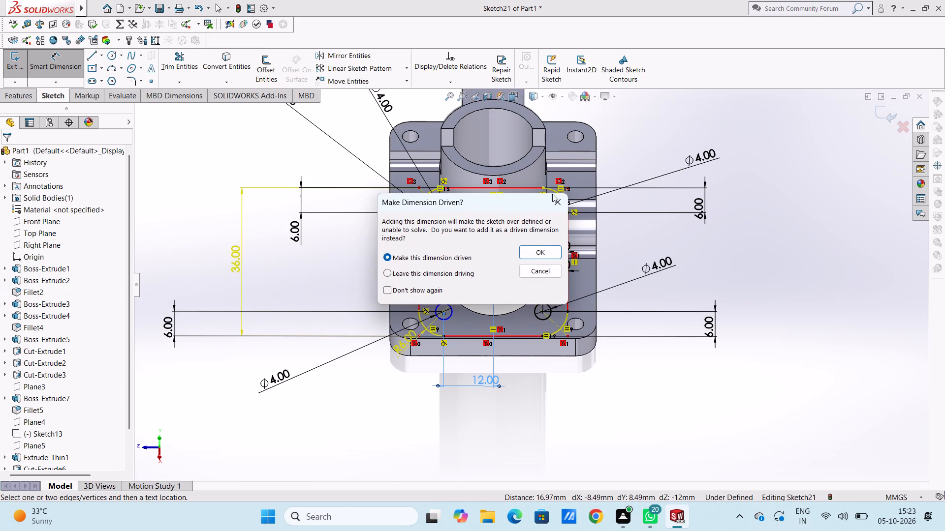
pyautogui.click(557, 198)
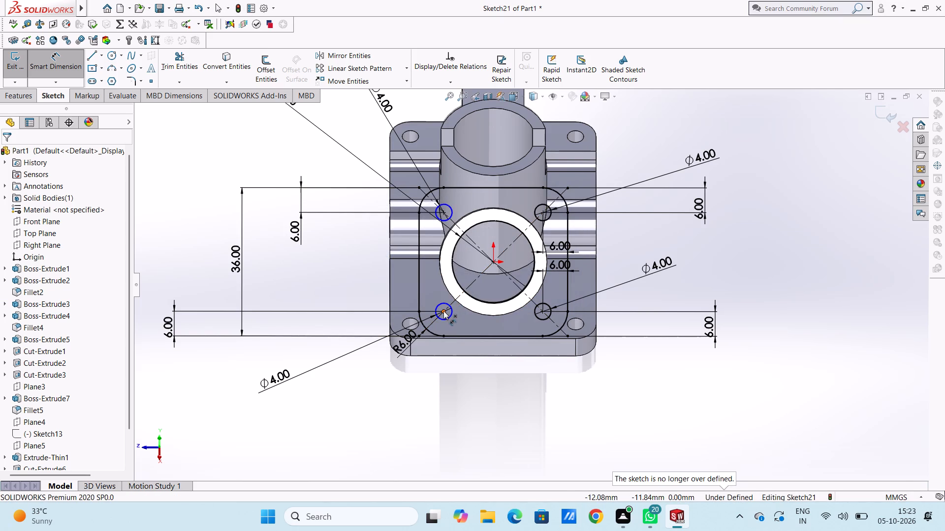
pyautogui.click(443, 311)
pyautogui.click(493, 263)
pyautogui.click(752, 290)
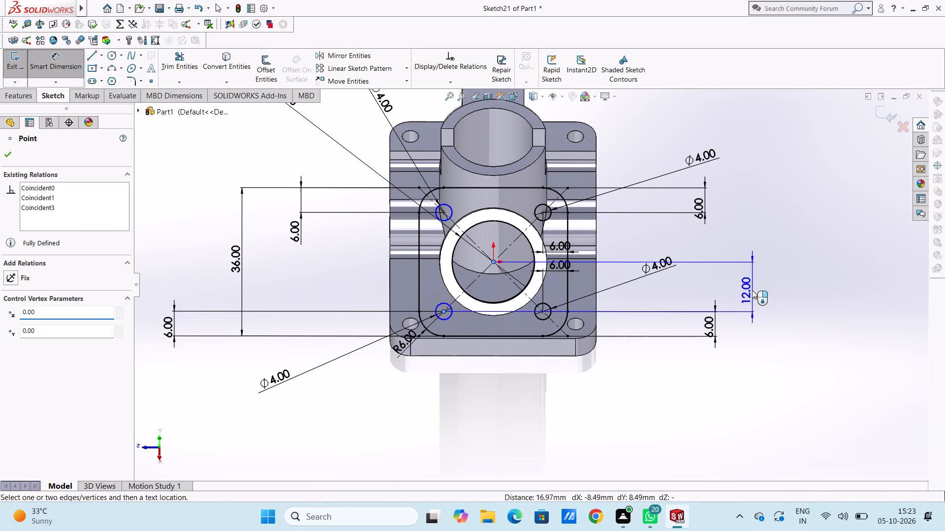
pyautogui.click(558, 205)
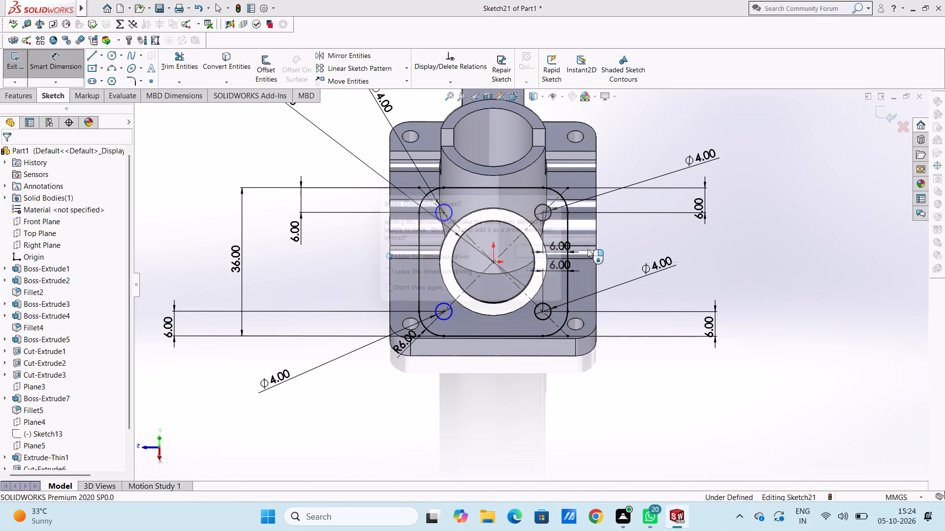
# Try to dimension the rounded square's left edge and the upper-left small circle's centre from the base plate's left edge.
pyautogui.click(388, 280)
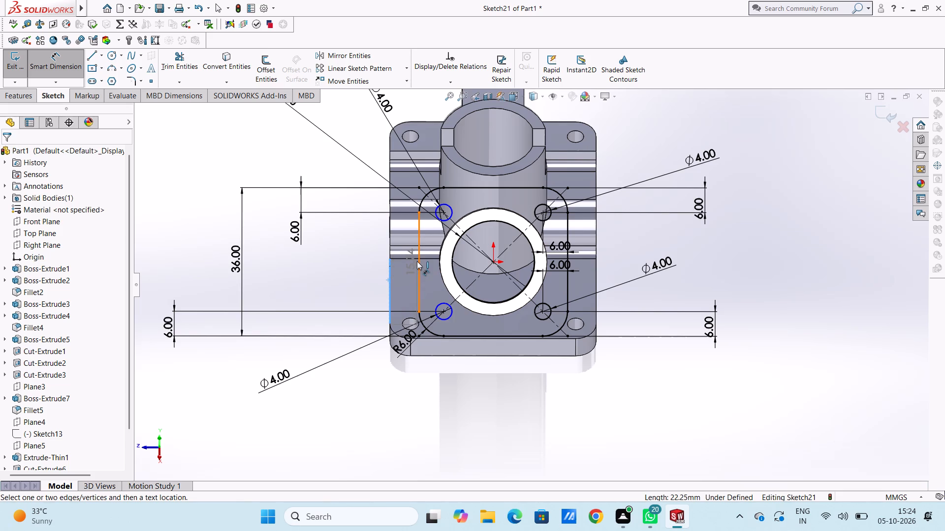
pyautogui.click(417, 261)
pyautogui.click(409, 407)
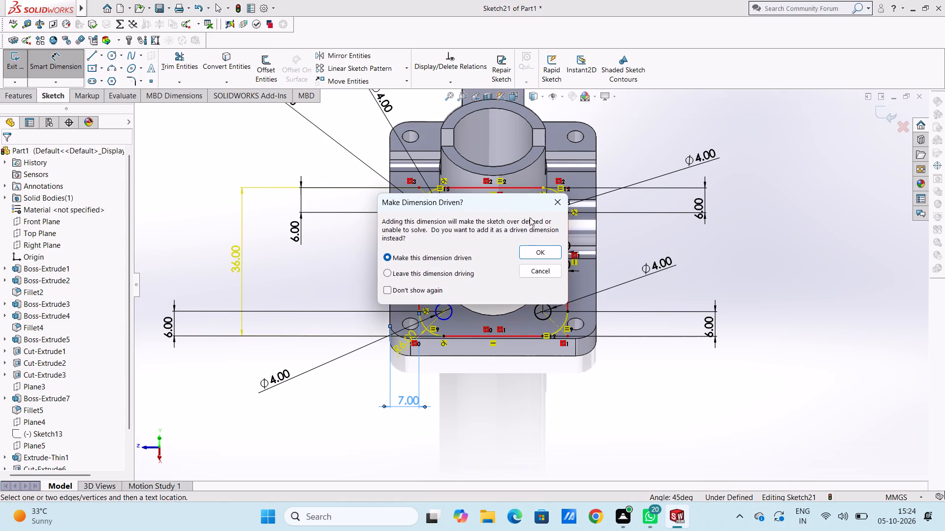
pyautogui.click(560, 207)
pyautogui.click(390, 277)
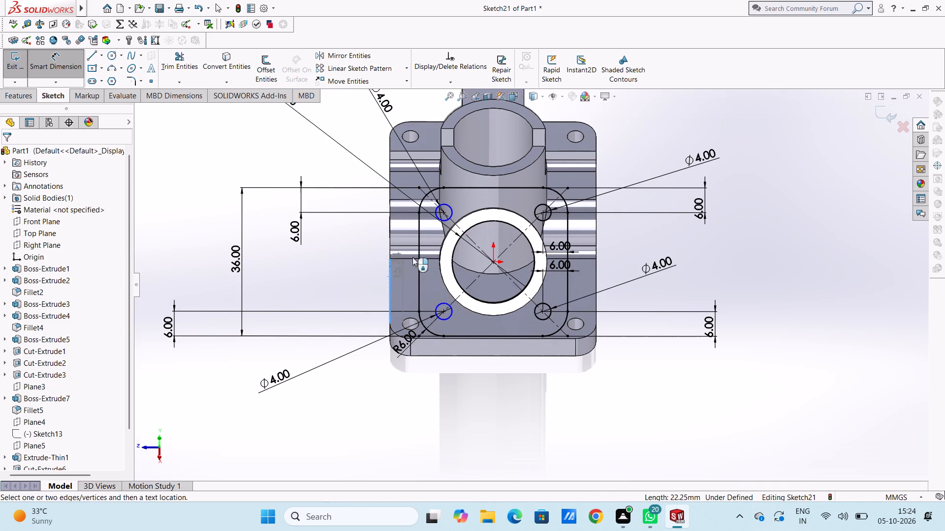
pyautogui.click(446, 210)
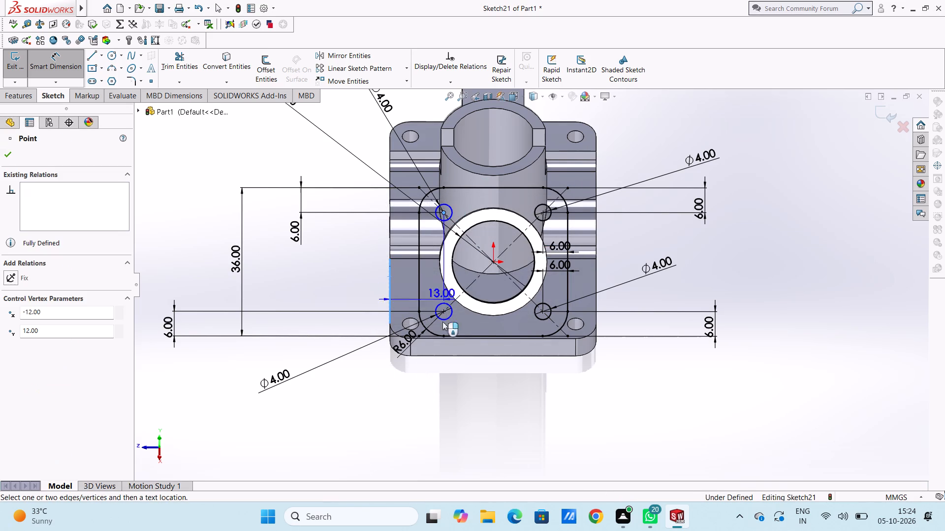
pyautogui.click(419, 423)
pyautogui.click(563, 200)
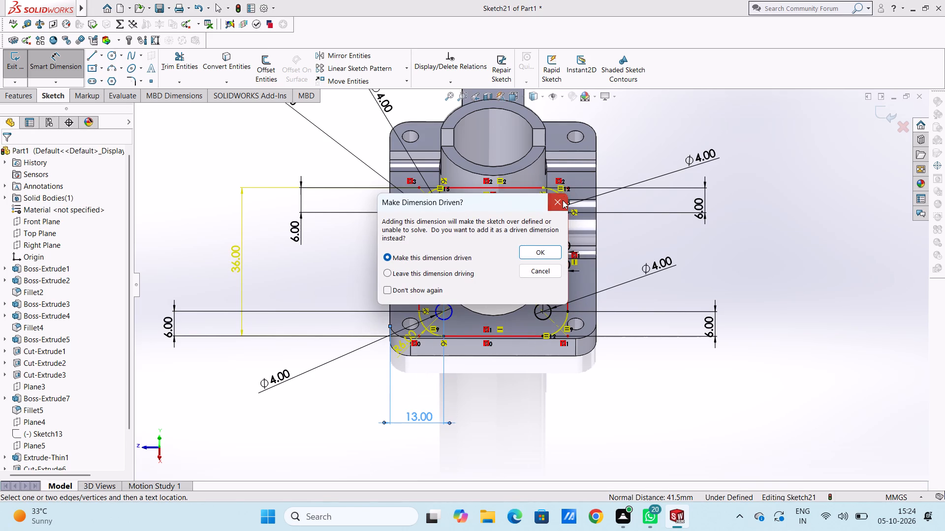
# Extrude the rounded-square flange sketch with its holes 6 mm, reversed back toward the angled tube and merged with the body.
pyautogui.moveTo(792, 277); pyautogui.dragTo(761, 296, button='middle')
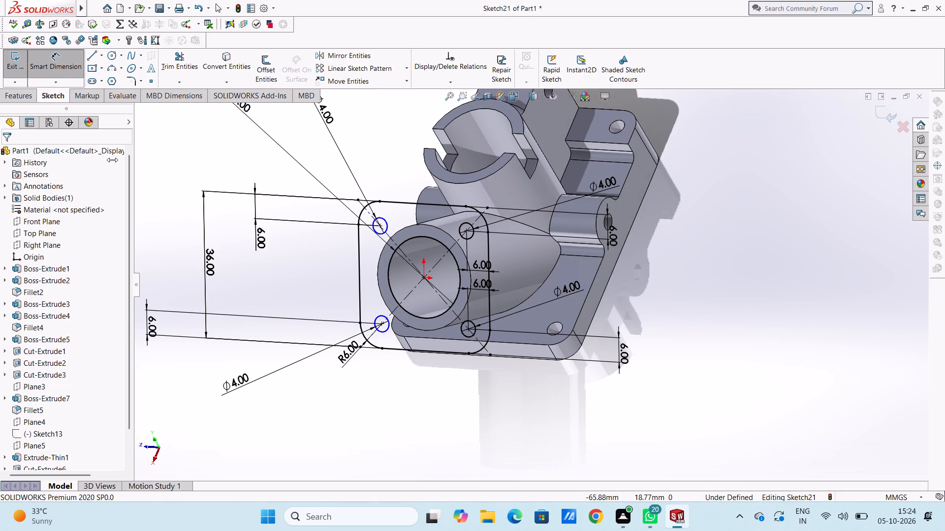
pyautogui.click(21, 94)
pyautogui.click(17, 52)
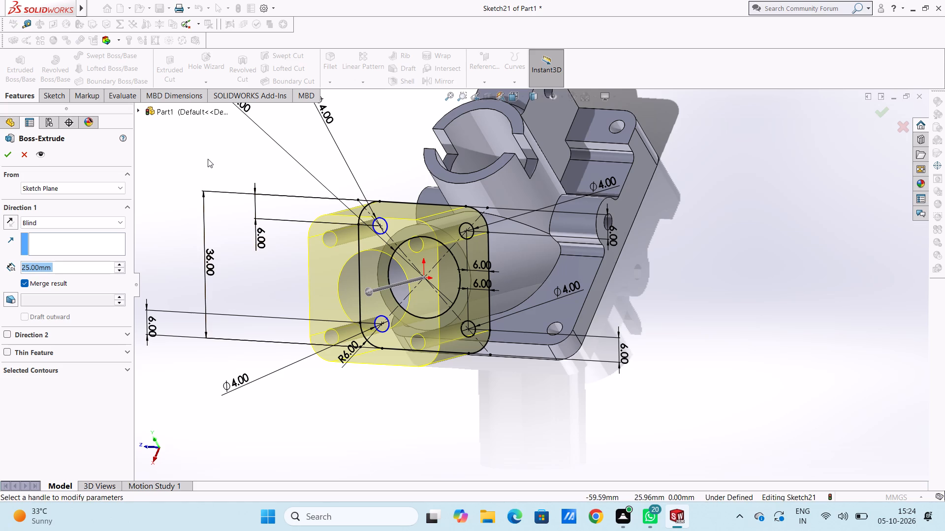
pyautogui.press('6')
pyautogui.press('Return')
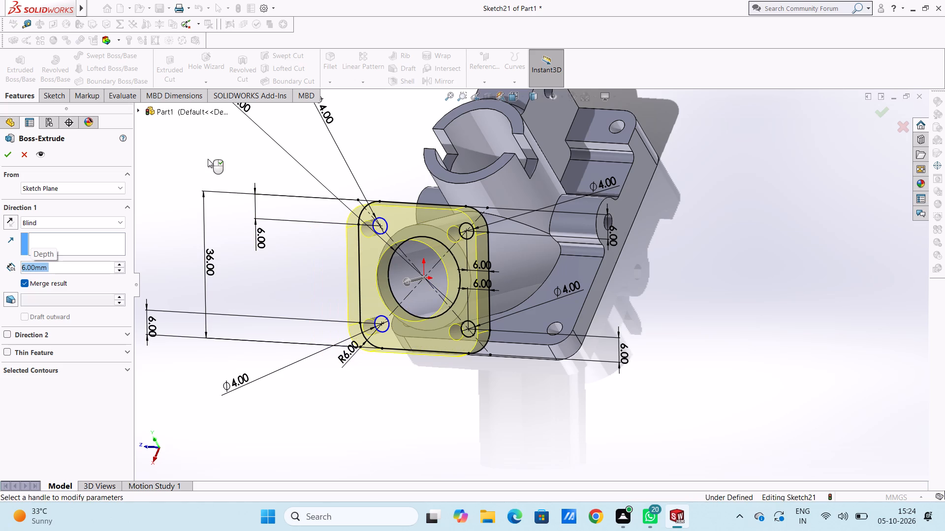
pyautogui.scroll(3, 278, 176)
pyautogui.moveTo(302, 192); pyautogui.dragTo(234, 203, button='middle')
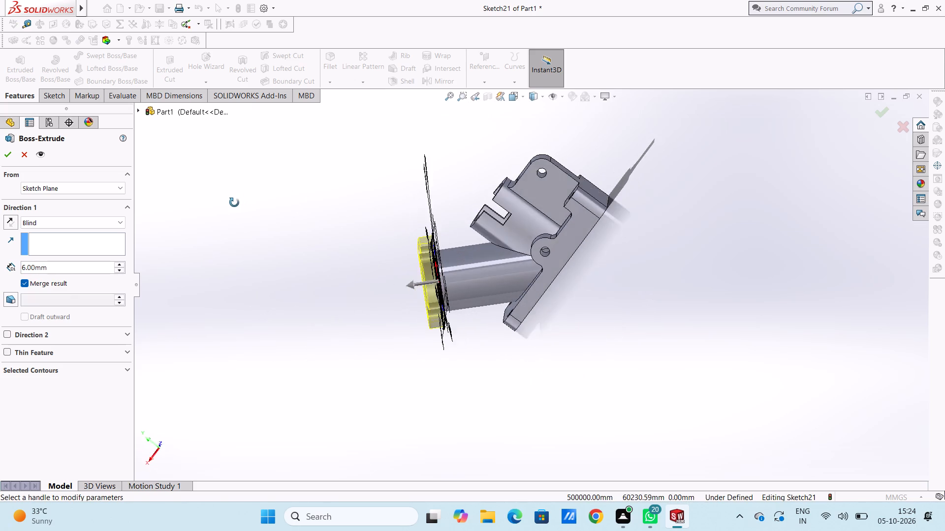
pyautogui.moveTo(234, 203); pyautogui.dragTo(242, 211, button='middle')
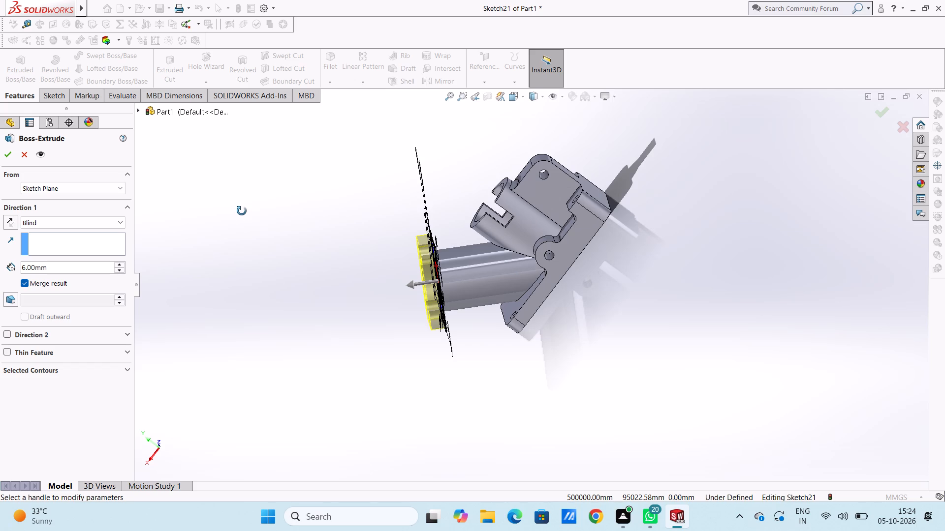
pyautogui.click(12, 221)
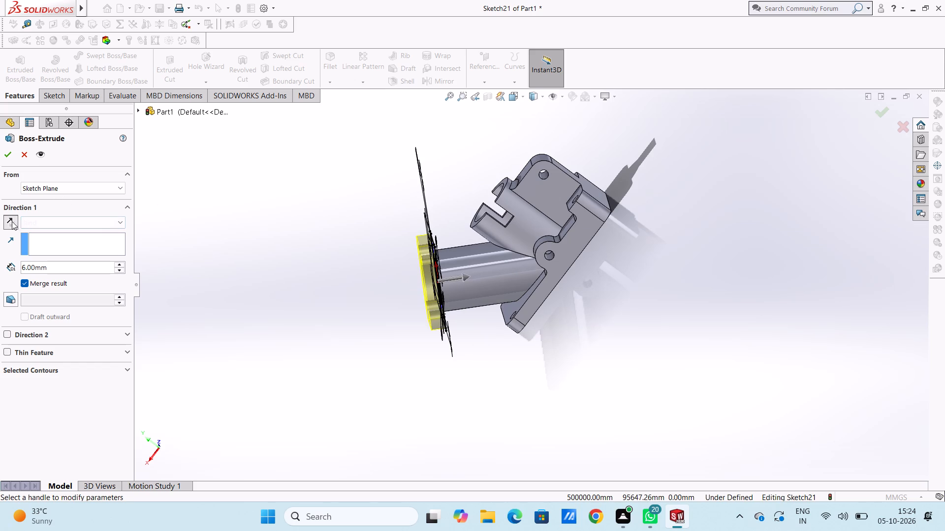
pyautogui.click(6, 154)
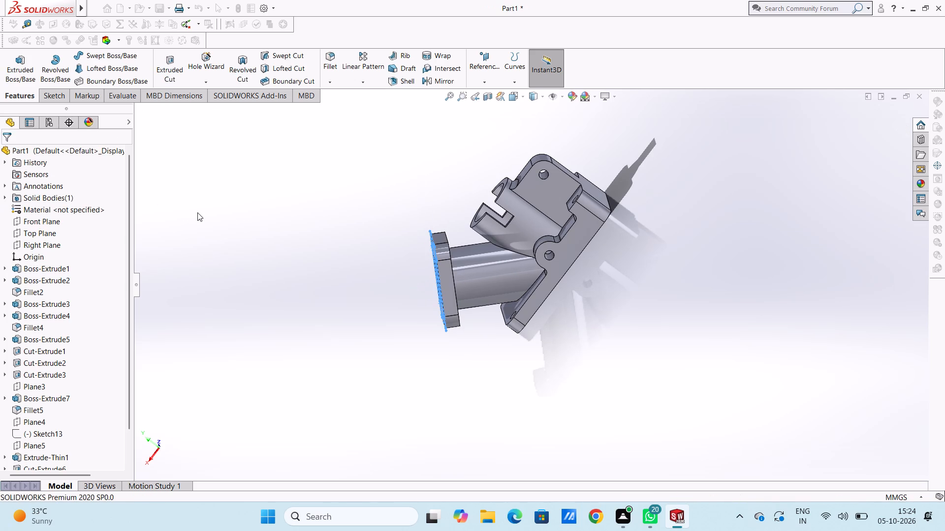
# Examine the four-hole flange and its junction with the angled tube from several sides.
pyautogui.click(197, 212)
pyautogui.moveTo(205, 253); pyautogui.dragTo(258, 199, button='middle')
pyautogui.moveTo(244, 273); pyautogui.dragTo(300, 202, button='middle')
pyautogui.scroll(-1, 370, 216)
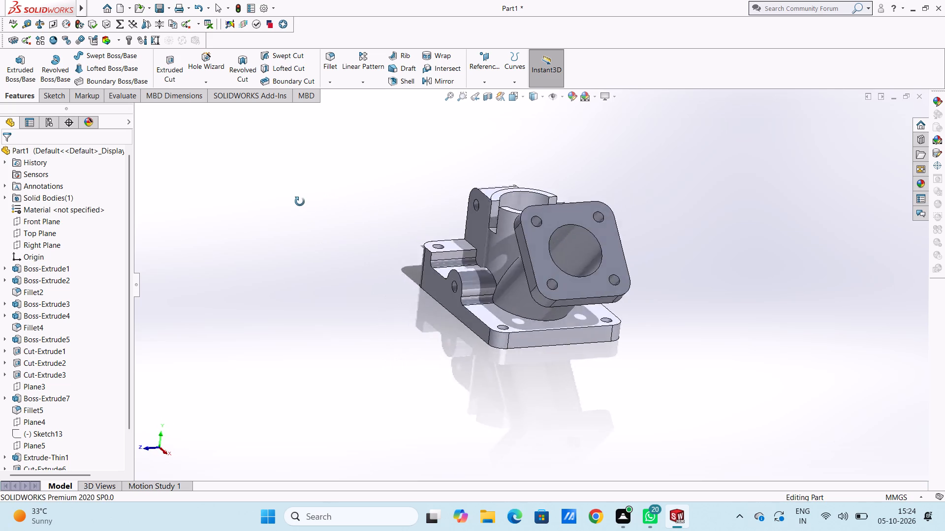
pyautogui.moveTo(300, 202); pyautogui.dragTo(266, 199, button='middle')
pyautogui.moveTo(269, 199); pyautogui.dragTo(298, 199, button='middle')
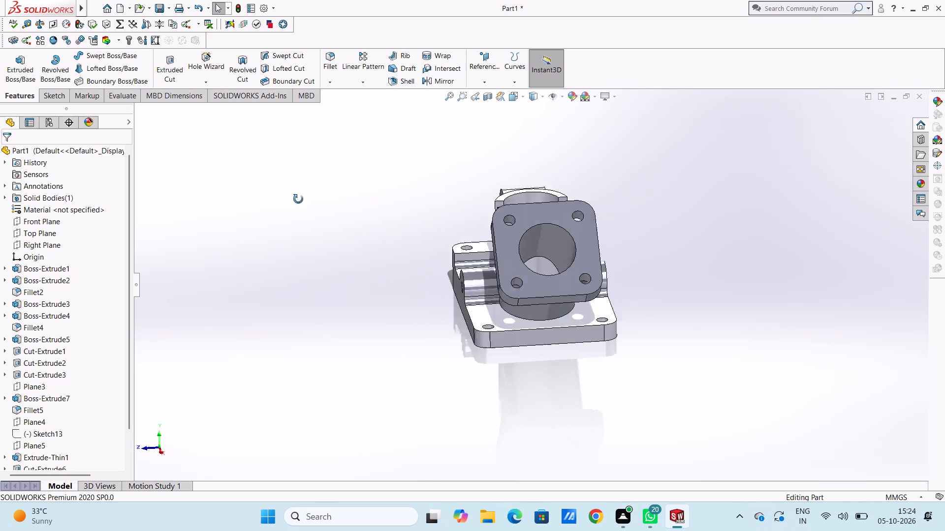
pyautogui.moveTo(298, 199); pyautogui.dragTo(326, 176, button='middle')
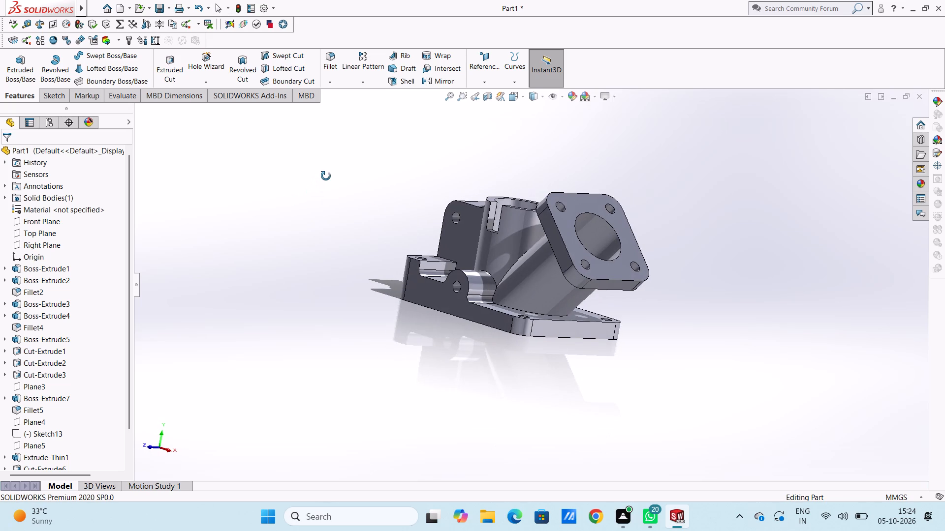
pyautogui.moveTo(326, 176); pyautogui.dragTo(248, 177, button='middle')
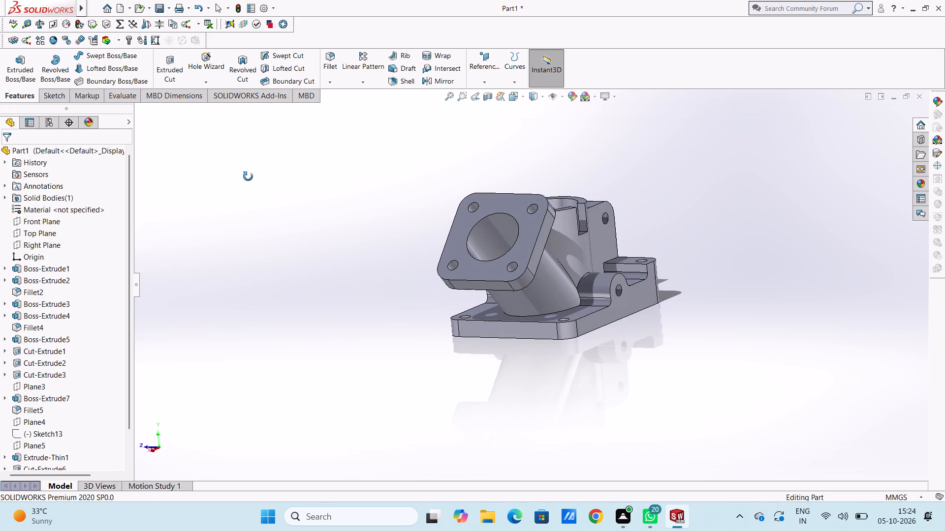
pyautogui.moveTo(248, 177); pyautogui.dragTo(252, 177, button='middle')
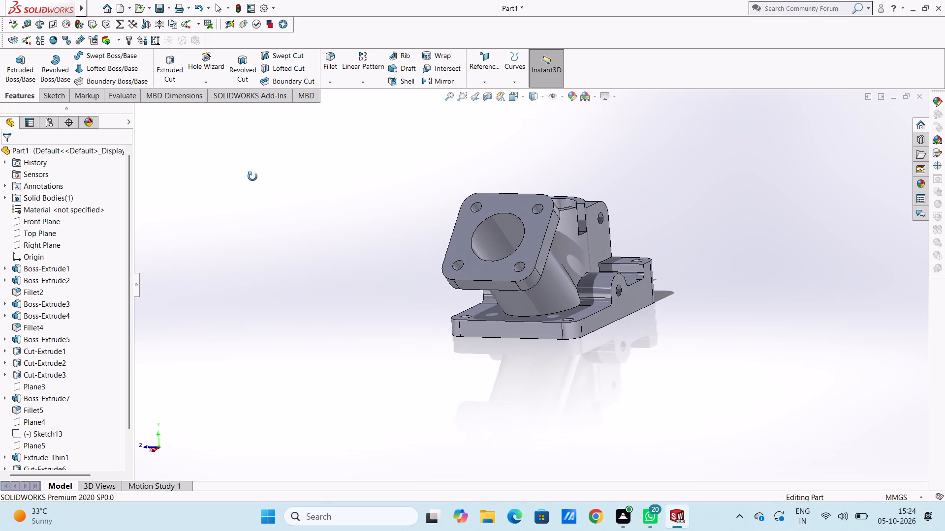
pyautogui.moveTo(252, 177); pyautogui.dragTo(264, 176, button='middle')
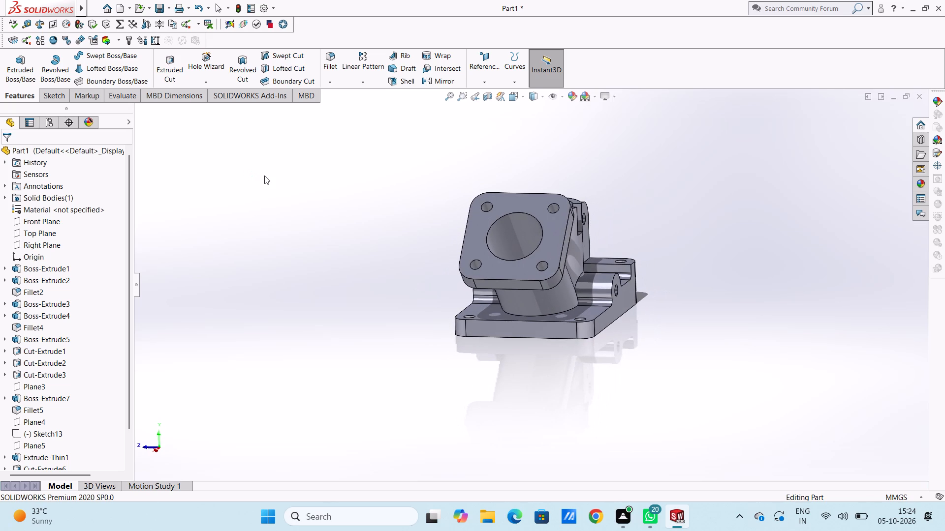
pyautogui.moveTo(239, 161); pyautogui.dragTo(274, 156, button='middle')
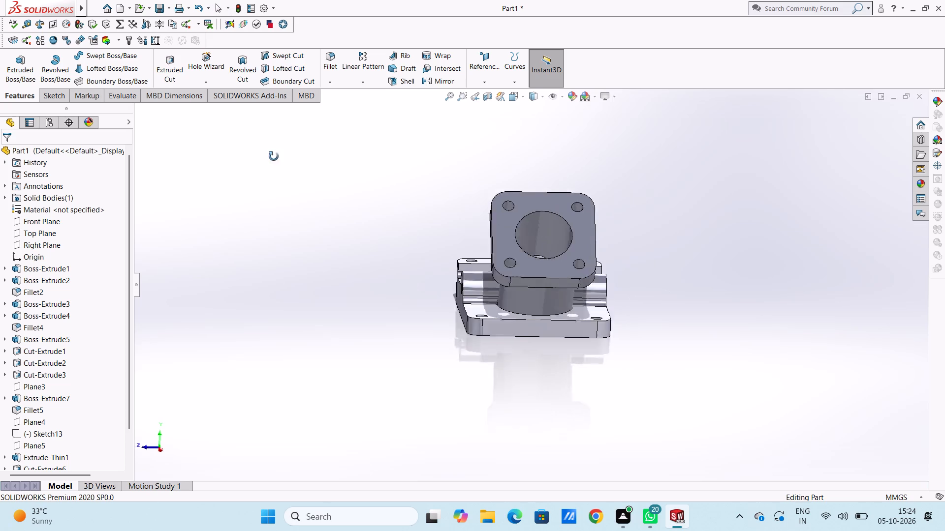
pyautogui.moveTo(274, 156); pyautogui.dragTo(262, 247, button='middle')
pyautogui.moveTo(250, 232); pyautogui.dragTo(328, 220, button='middle')
# On the flange's flat front side face, sketch two concentric circles about 4.3 mm and 10.5 mm in diameter near its middle.
pyautogui.hotkey('ctrl', '1')
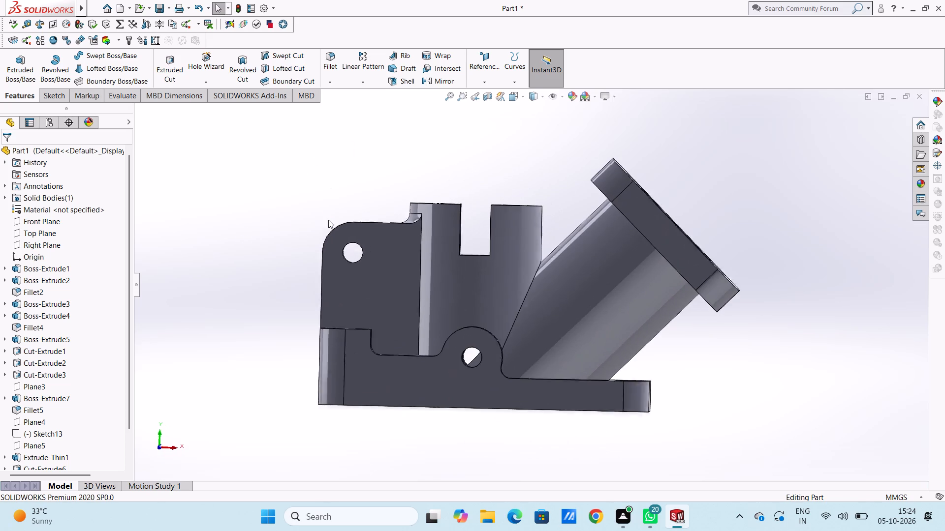
pyautogui.click(659, 213)
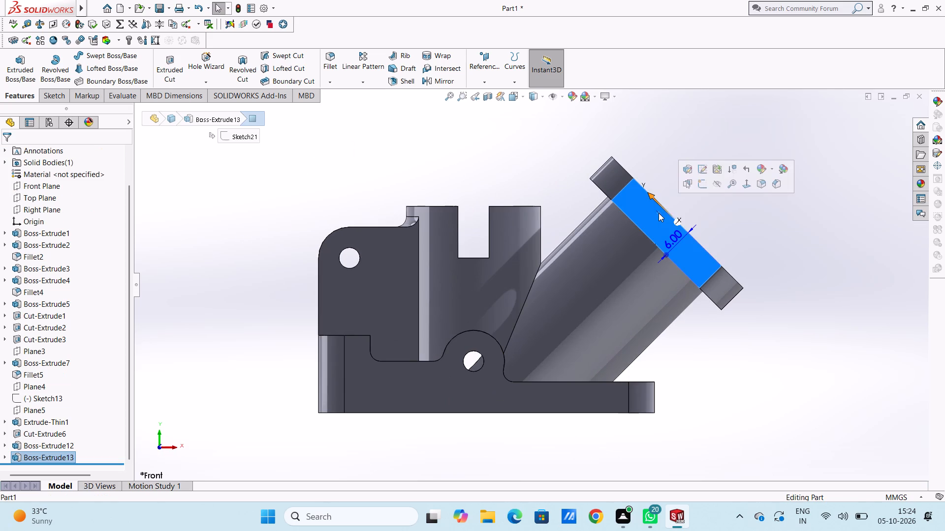
pyautogui.click(701, 183)
pyautogui.click(695, 173)
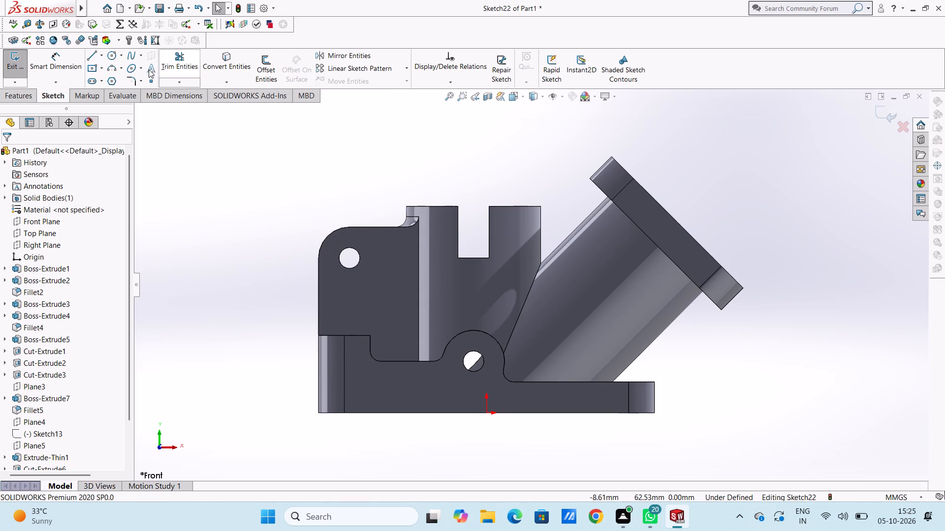
pyautogui.click(108, 54)
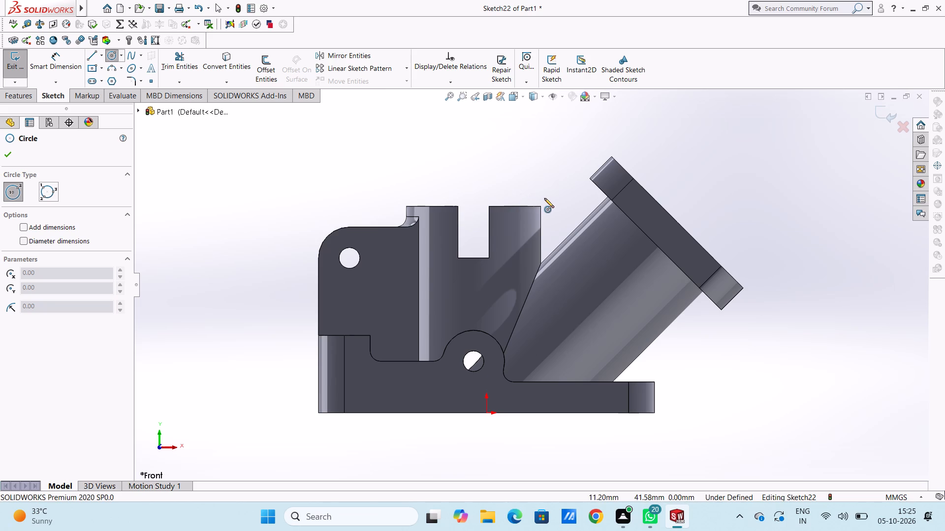
pyautogui.click(655, 231)
pyautogui.click(662, 239)
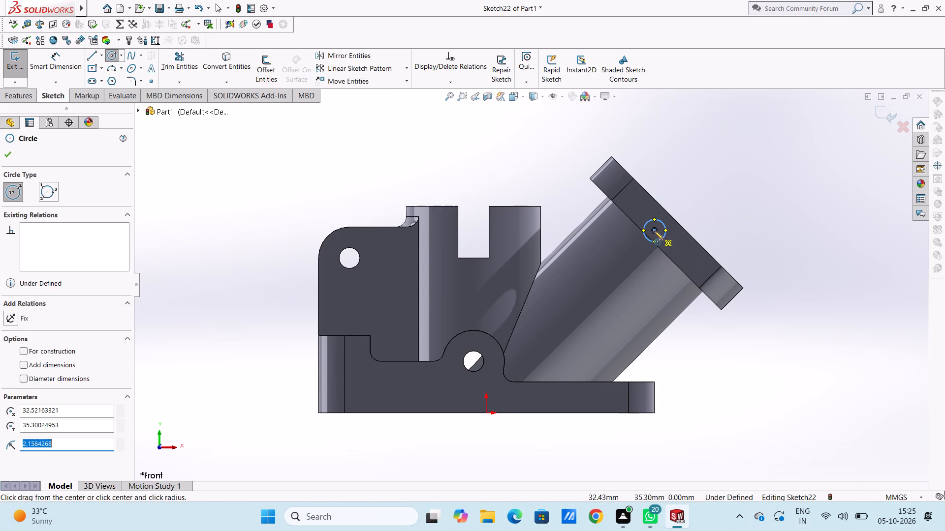
pyautogui.click(654, 231)
pyautogui.click(647, 257)
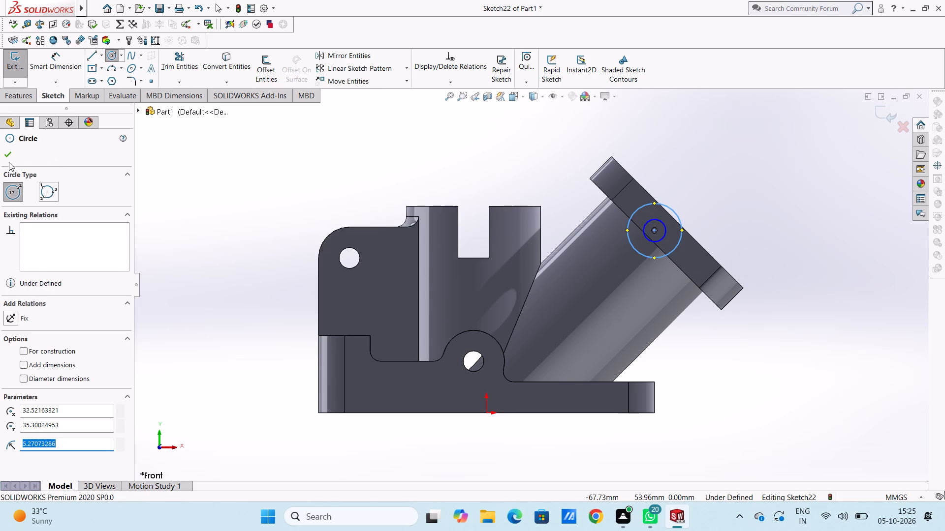
pyautogui.click(9, 156)
# Dimension the outer concentric circle to a 12 mm diameter.
pyautogui.click(61, 60)
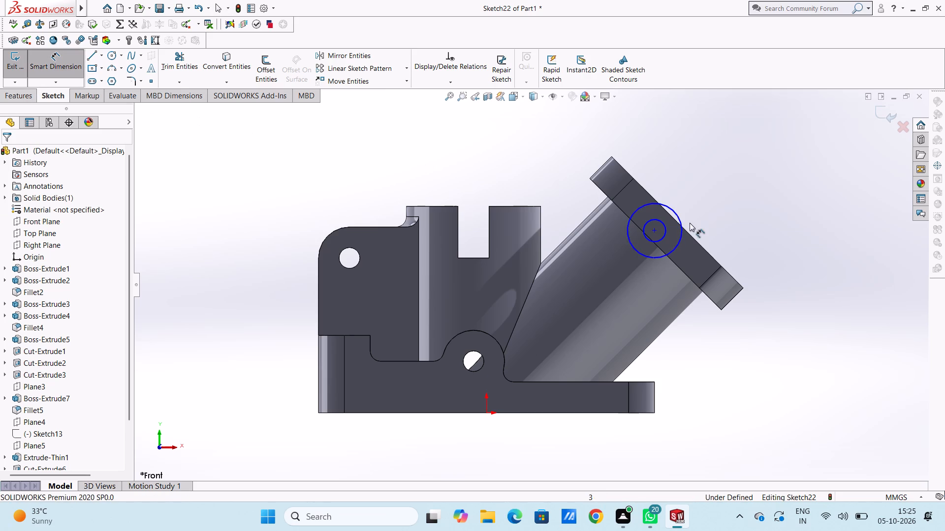
pyautogui.click(675, 211)
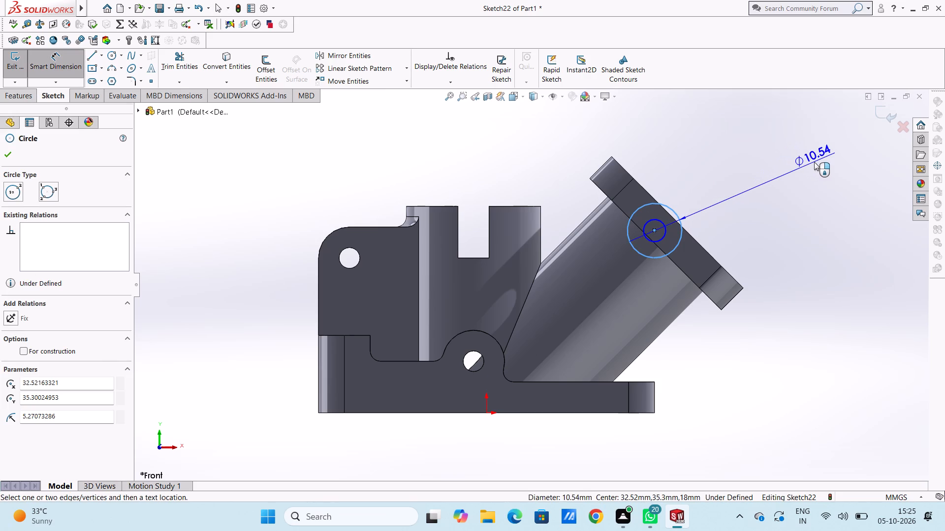
pyautogui.click(814, 162)
pyautogui.write('12')
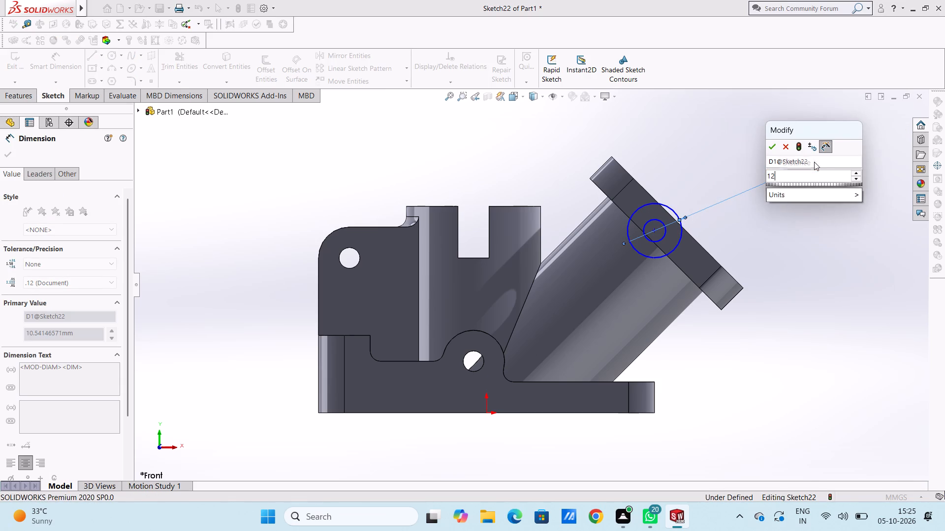
pyautogui.press('Return')
pyautogui.click(832, 236)
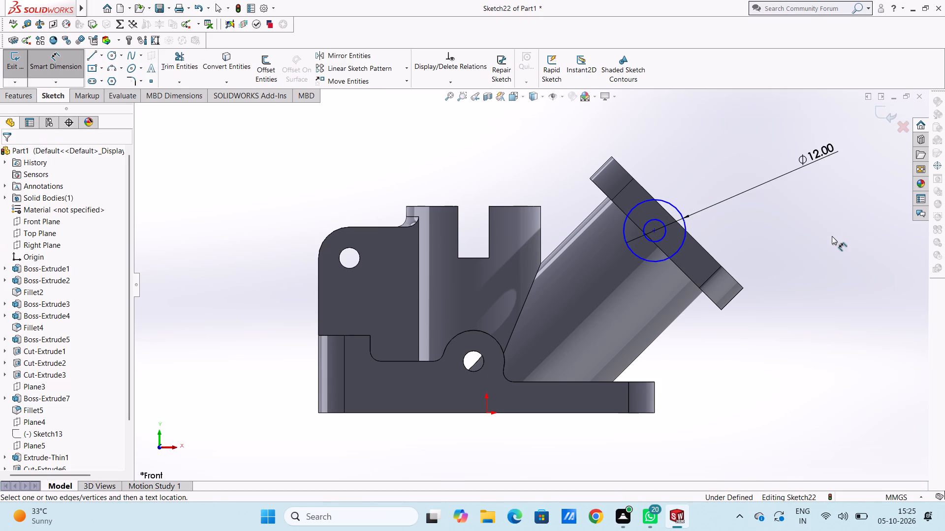
# Dimension the inner concentric circle to a 4 mm diameter.
pyautogui.click(659, 240)
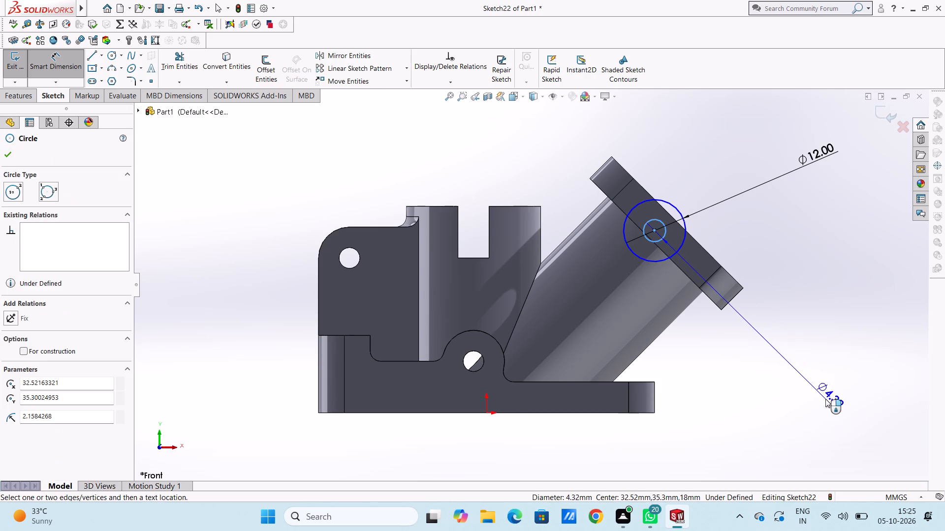
pyautogui.click(825, 399)
pyautogui.press('4')
pyautogui.press('Return')
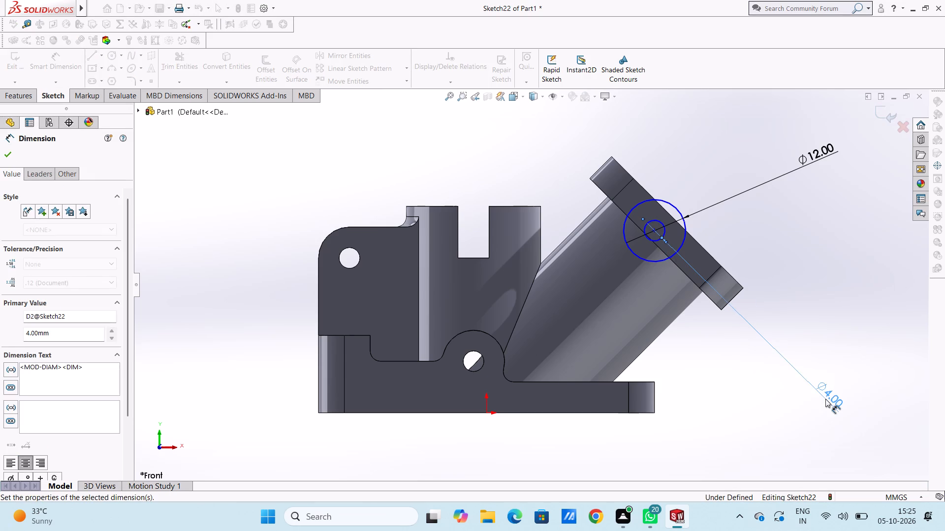
pyautogui.click(820, 277)
# Dimension the concentric circles' centre 6 mm from the flange's long outer edge, on the side facing away from the angled tube.
pyautogui.scroll(-3, 703, 242)
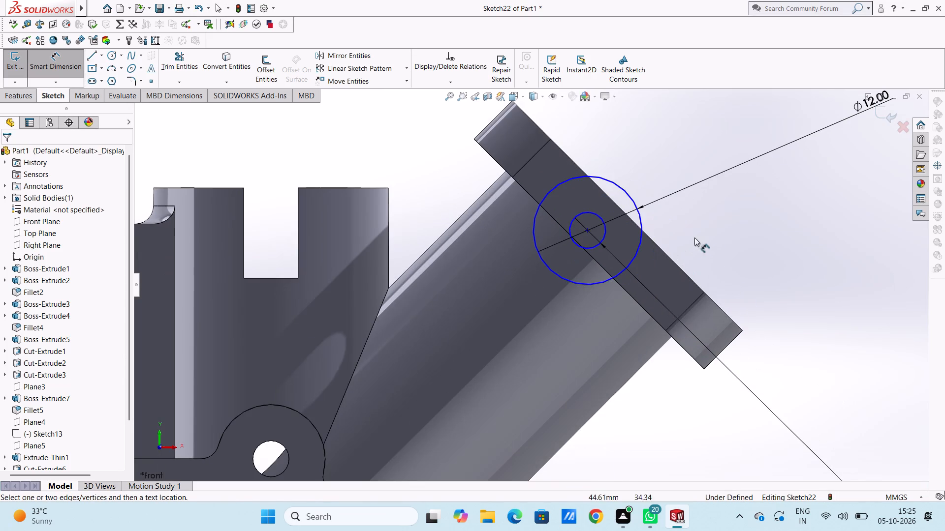
pyautogui.click(587, 230)
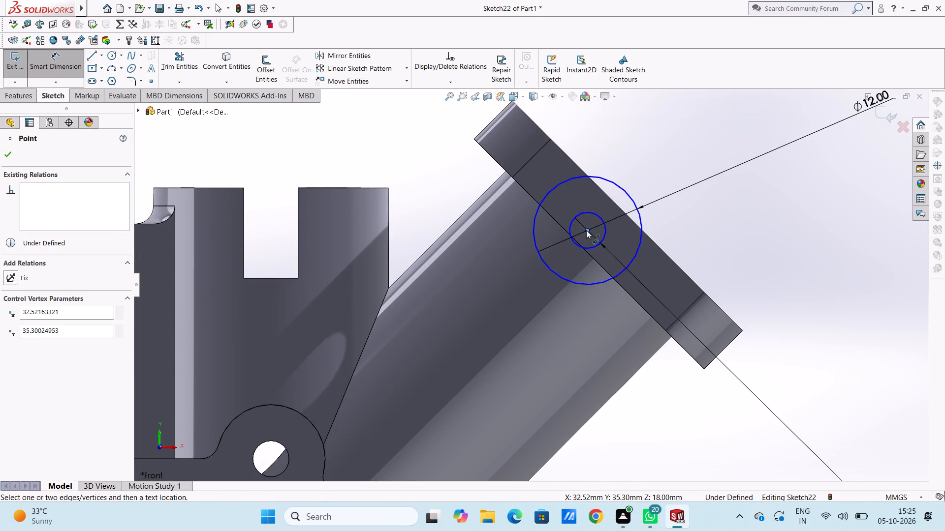
pyautogui.click(618, 205)
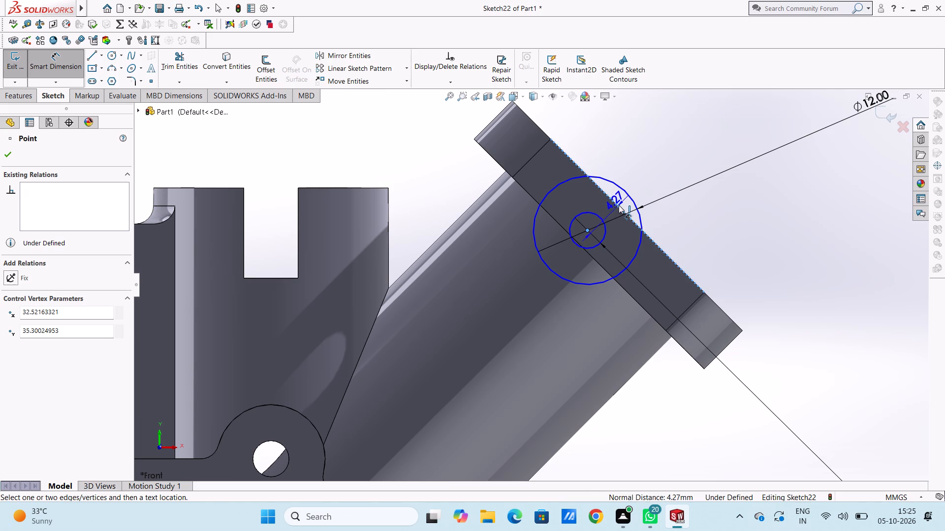
pyautogui.click(767, 373)
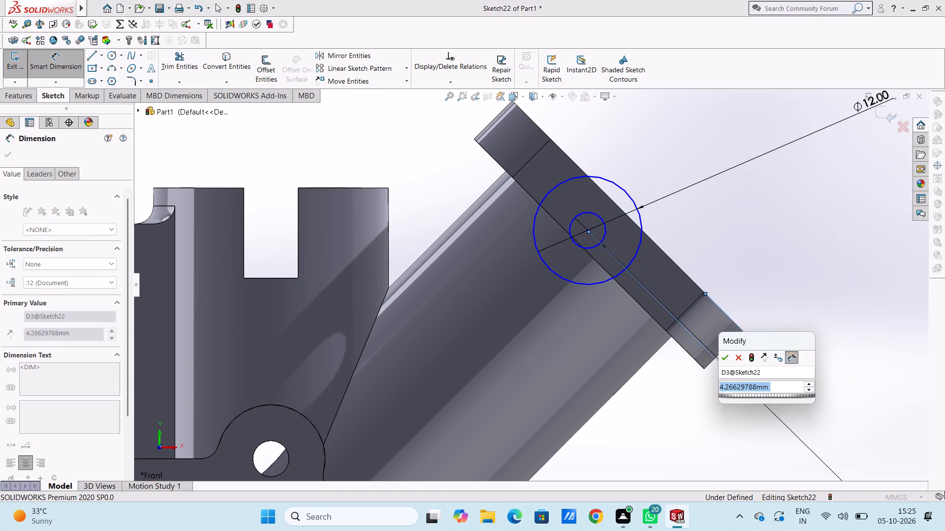
pyautogui.press('6')
pyautogui.press('Return')
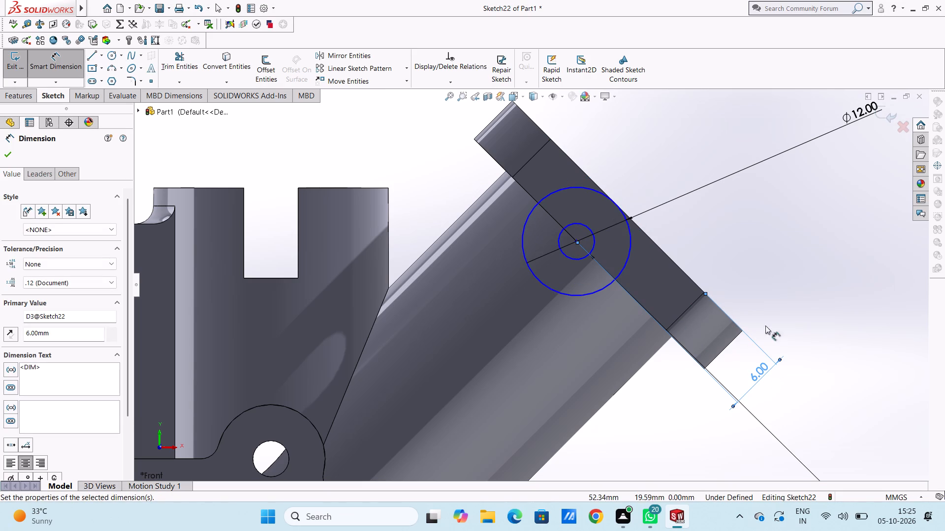
pyautogui.click(757, 246)
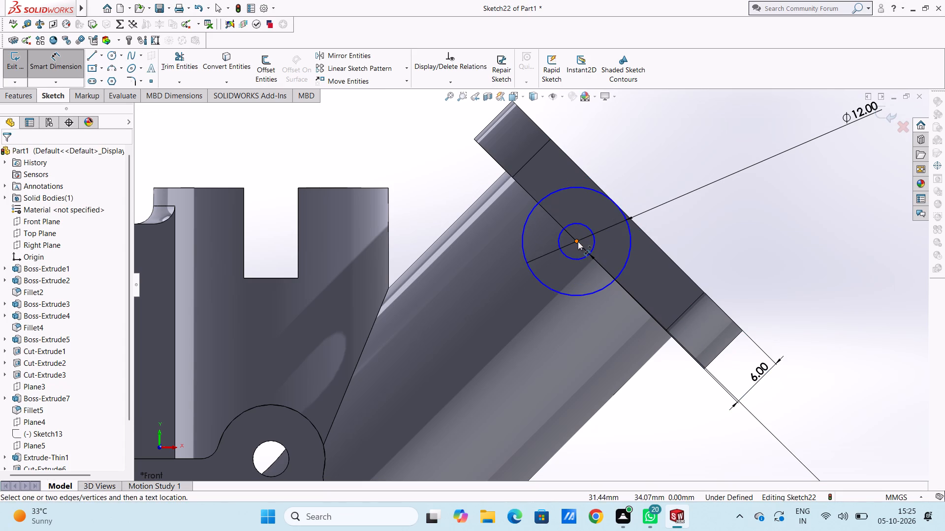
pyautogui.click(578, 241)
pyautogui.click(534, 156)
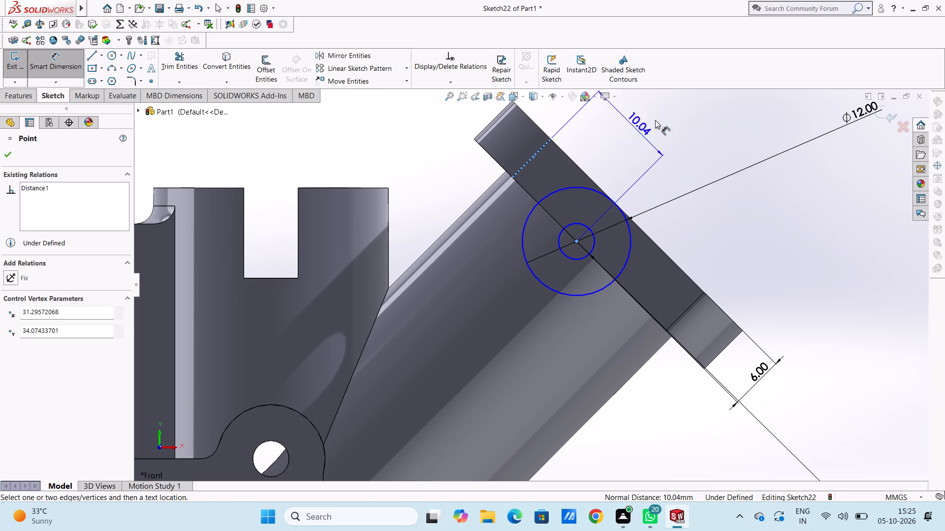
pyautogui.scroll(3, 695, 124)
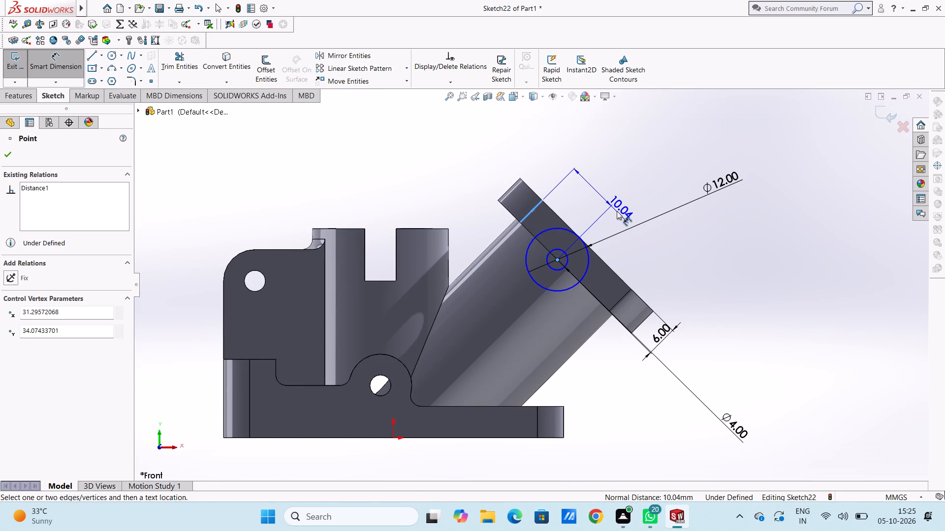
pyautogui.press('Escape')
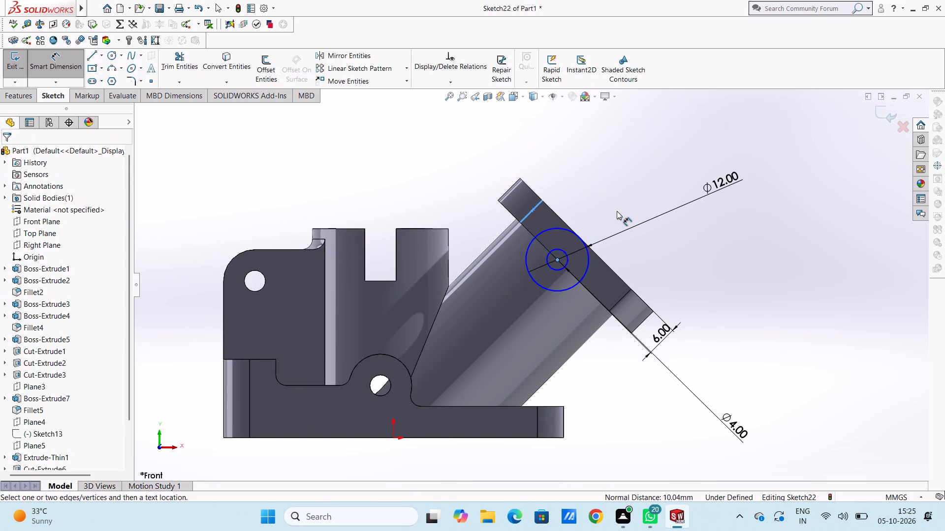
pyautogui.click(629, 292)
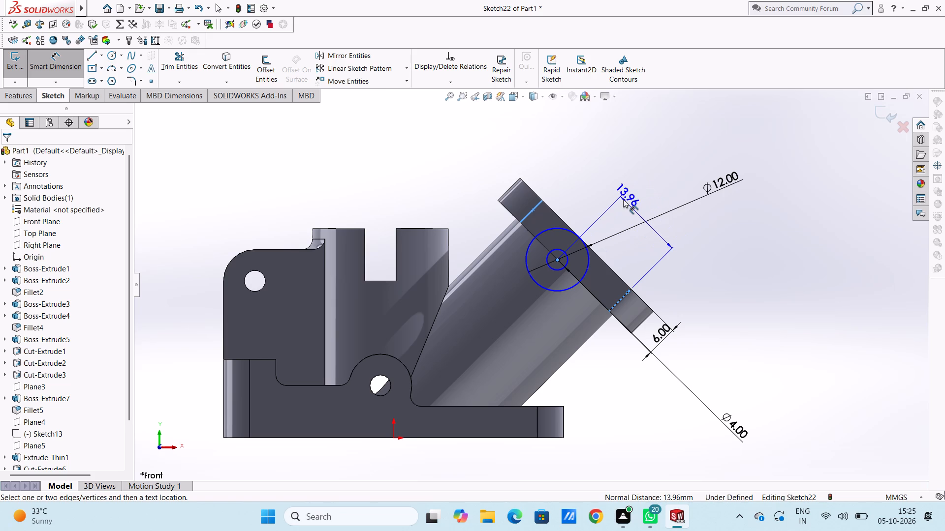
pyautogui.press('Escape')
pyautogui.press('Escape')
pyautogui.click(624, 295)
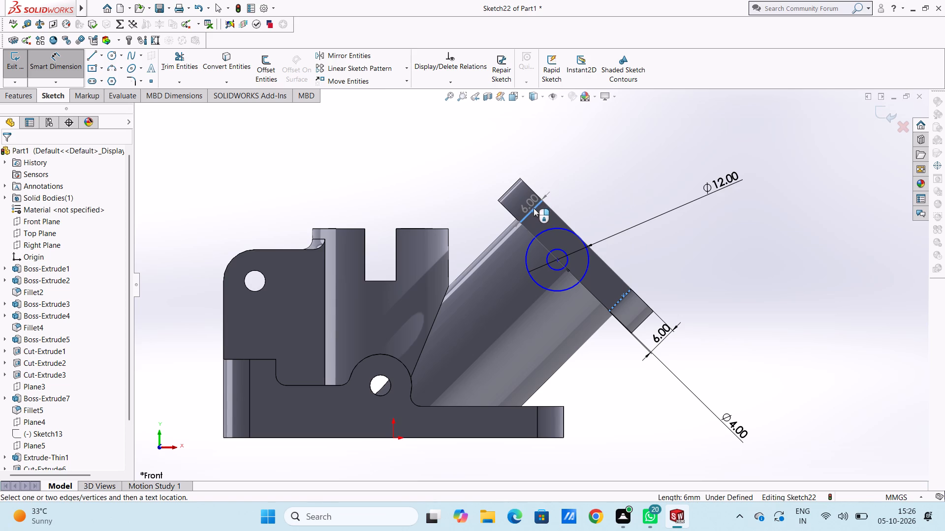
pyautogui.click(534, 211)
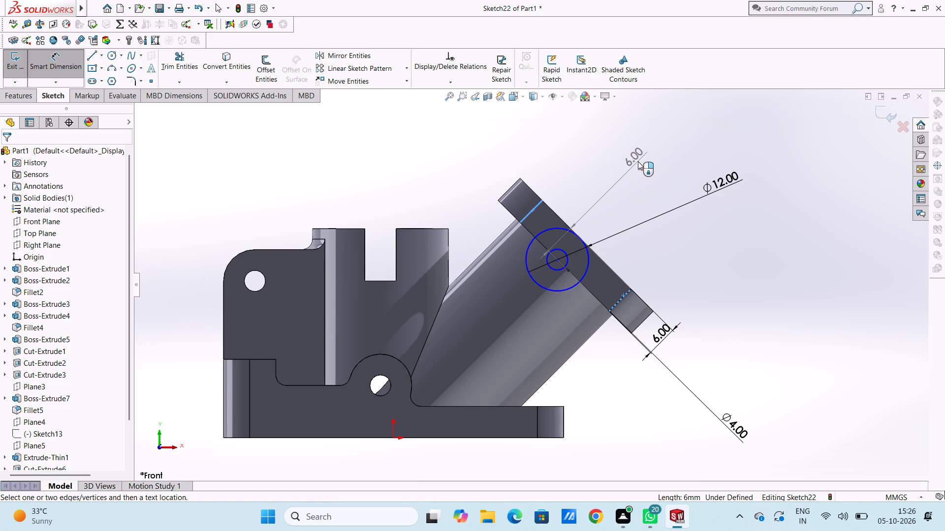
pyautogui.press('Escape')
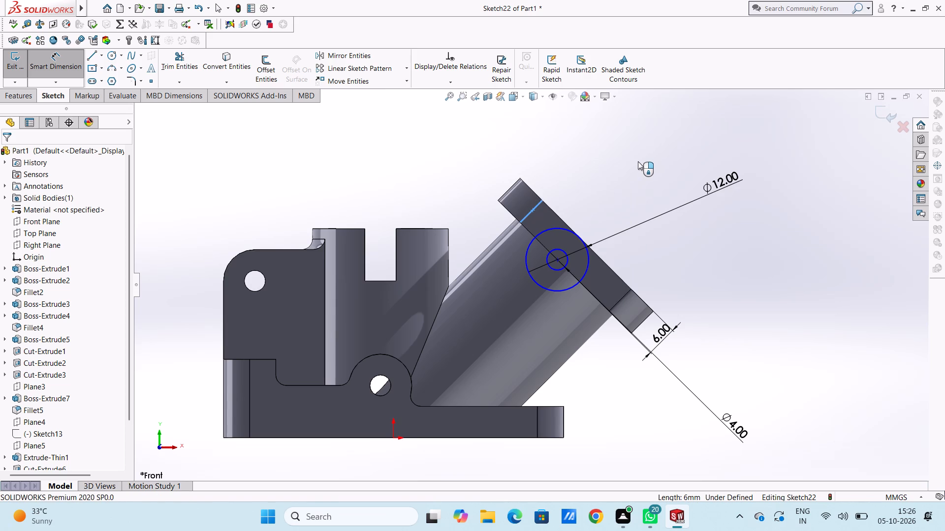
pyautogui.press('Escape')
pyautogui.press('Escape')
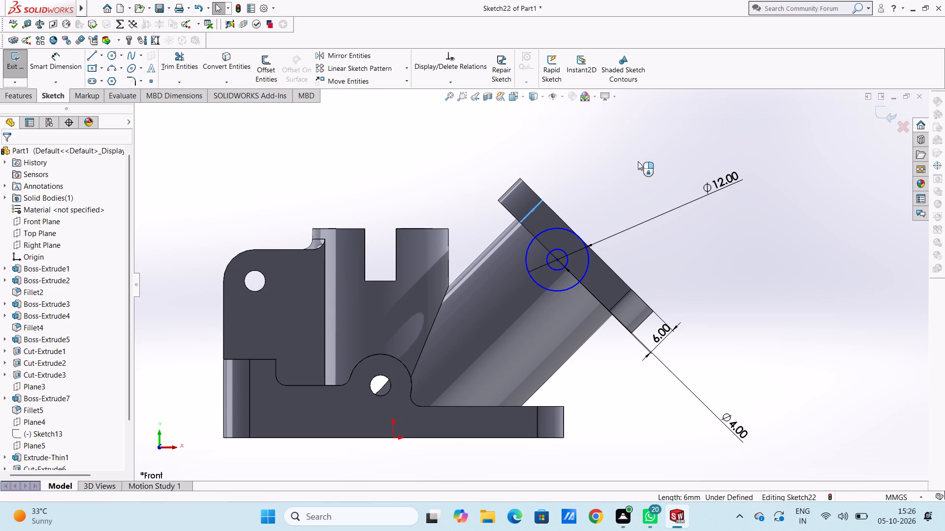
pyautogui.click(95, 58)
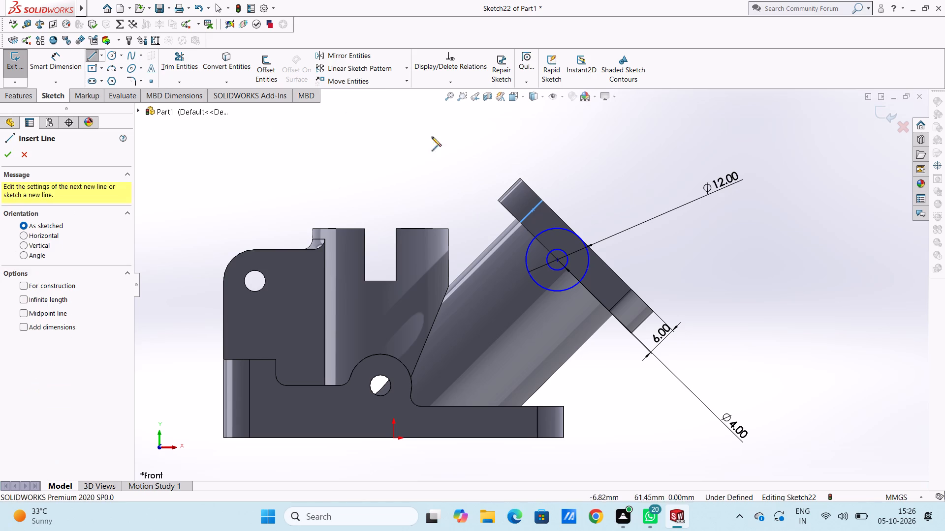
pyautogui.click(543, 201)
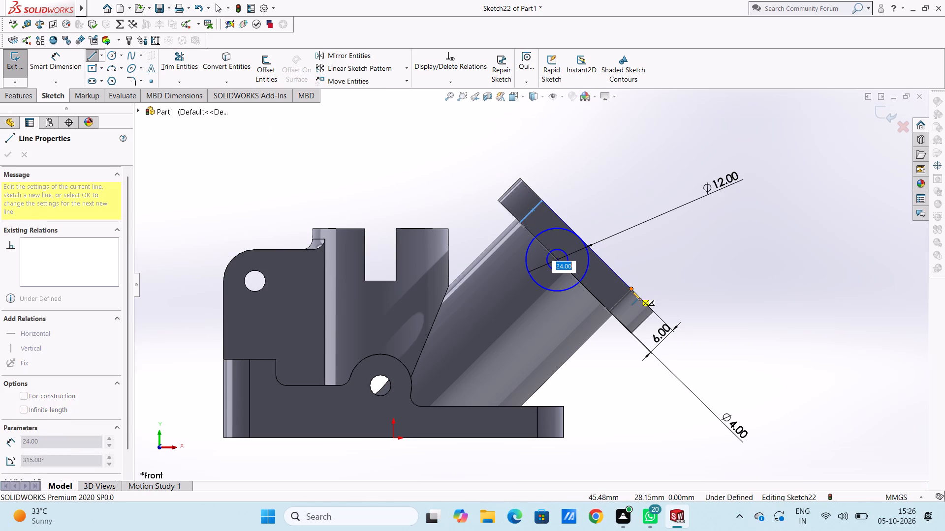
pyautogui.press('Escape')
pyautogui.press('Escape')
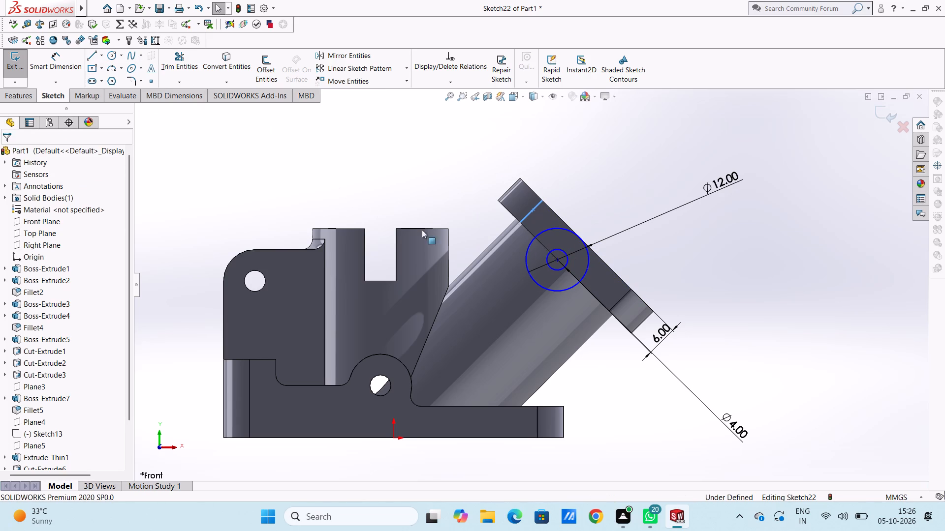
# Dimension the circles' centre 14 mm from the short upper edge of the flange's flat front side face.
pyautogui.click(65, 60)
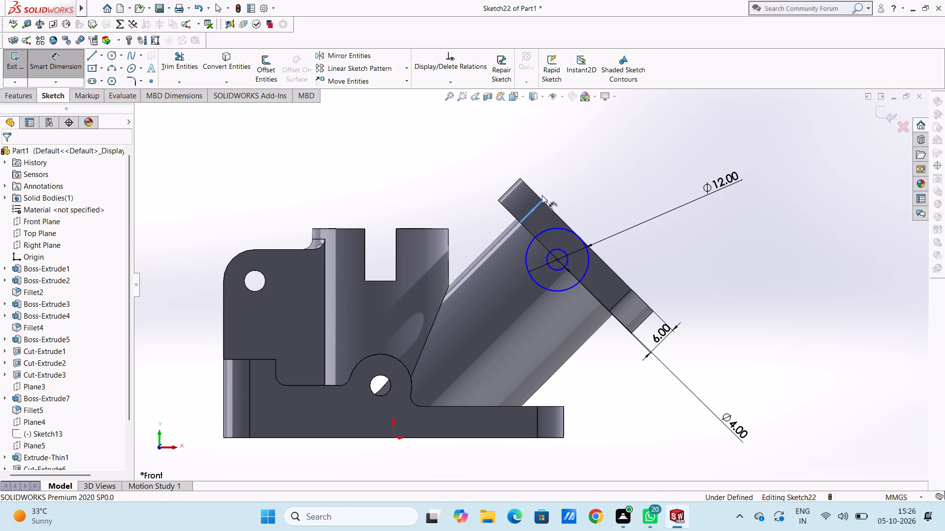
pyautogui.click(540, 205)
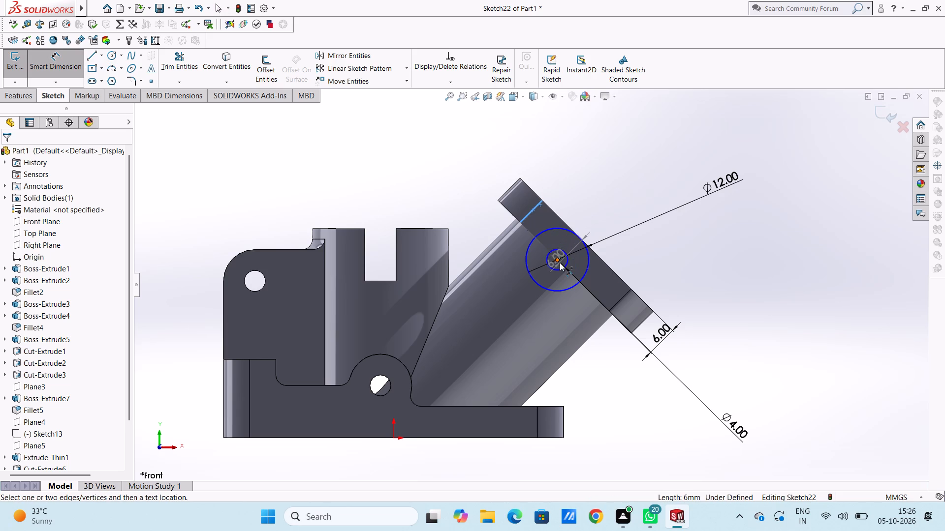
pyautogui.click(558, 259)
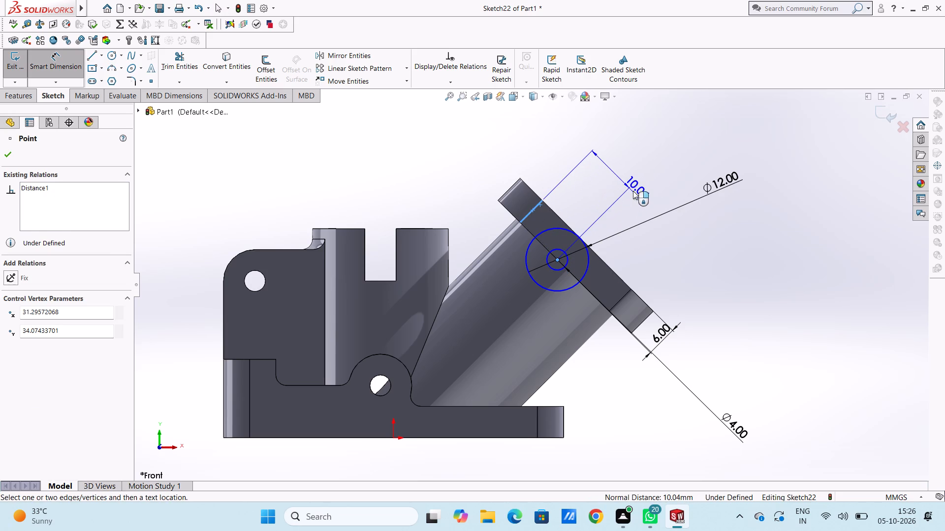
pyautogui.click(633, 190)
pyautogui.write('14')
pyautogui.press('Return')
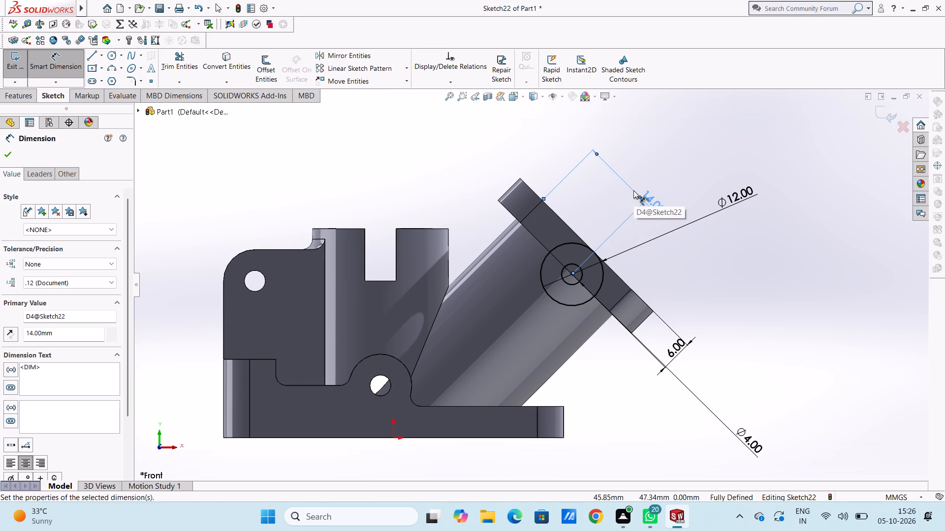
pyautogui.click(655, 161)
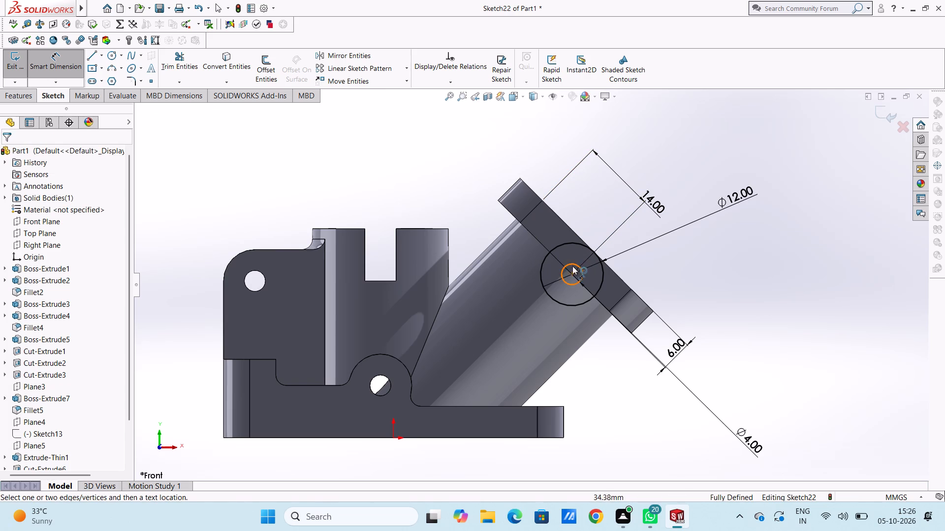
# Set the distance between the circles' centre and the flange face's upper edge to 12 mm.
pyautogui.doubleClick(642, 193)
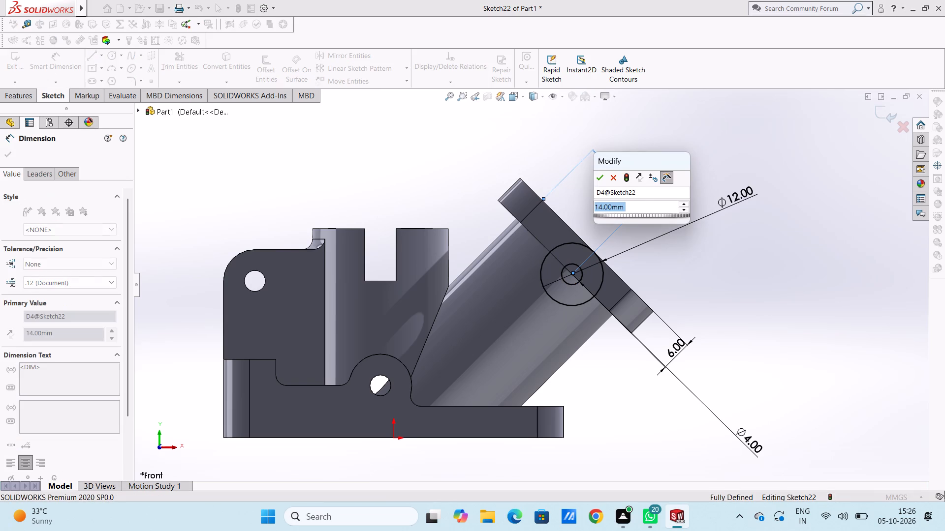
pyautogui.write('12')
pyautogui.press('Return')
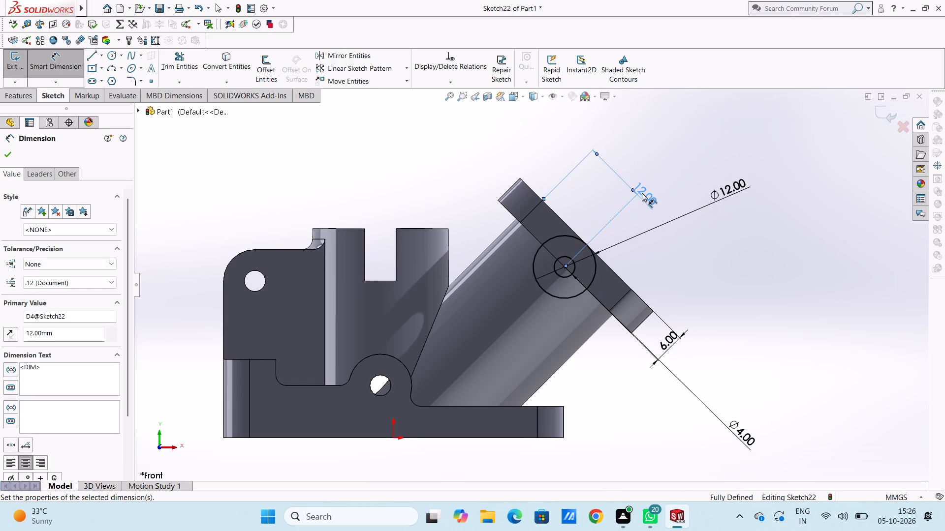
pyautogui.click(686, 152)
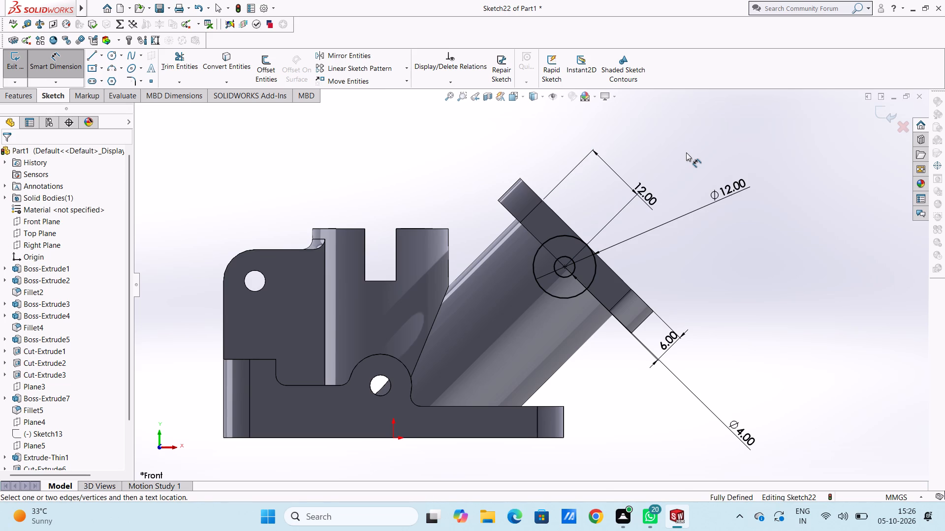
# Examine the placement of the concentric circles on the flange's side from several angles.
pyautogui.moveTo(709, 164); pyautogui.dragTo(784, 148, button='middle')
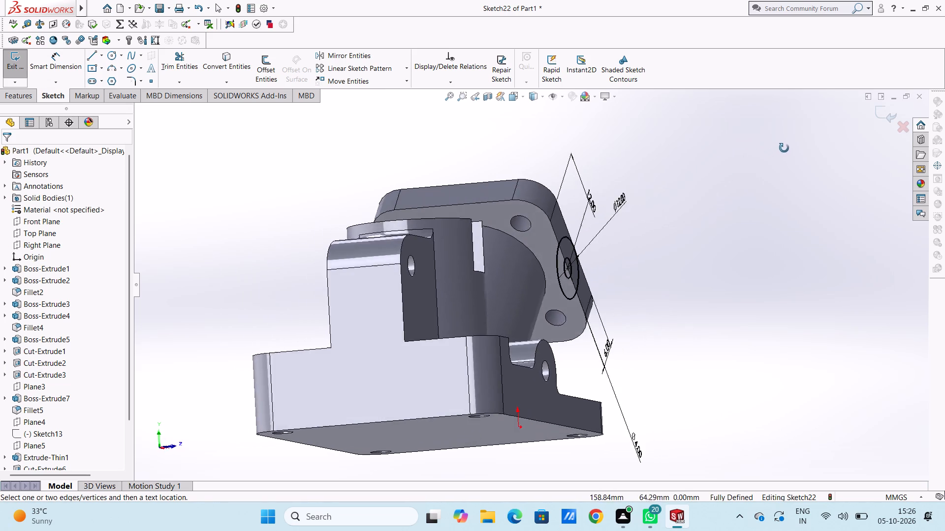
pyautogui.moveTo(784, 148); pyautogui.dragTo(671, 207, button='middle')
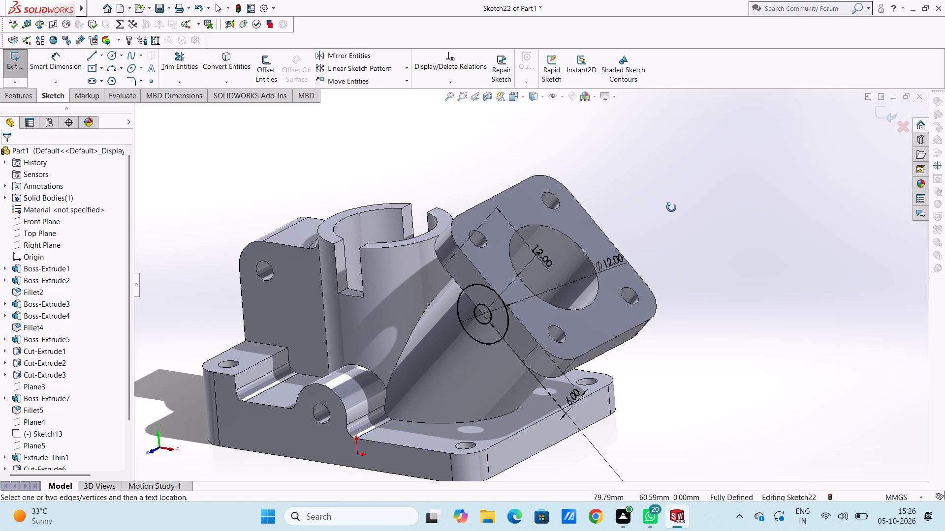
pyautogui.moveTo(671, 207); pyautogui.dragTo(680, 207, button='middle')
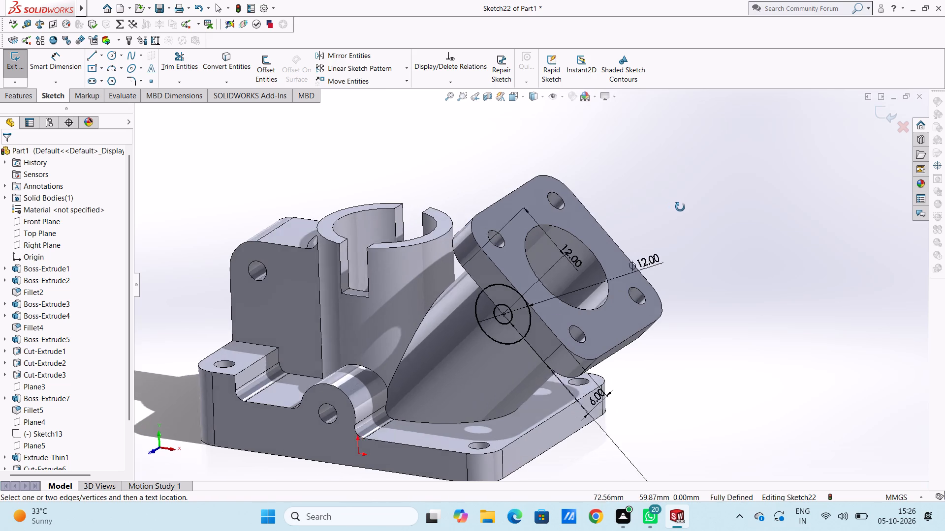
pyautogui.moveTo(680, 207); pyautogui.dragTo(704, 196, button='middle')
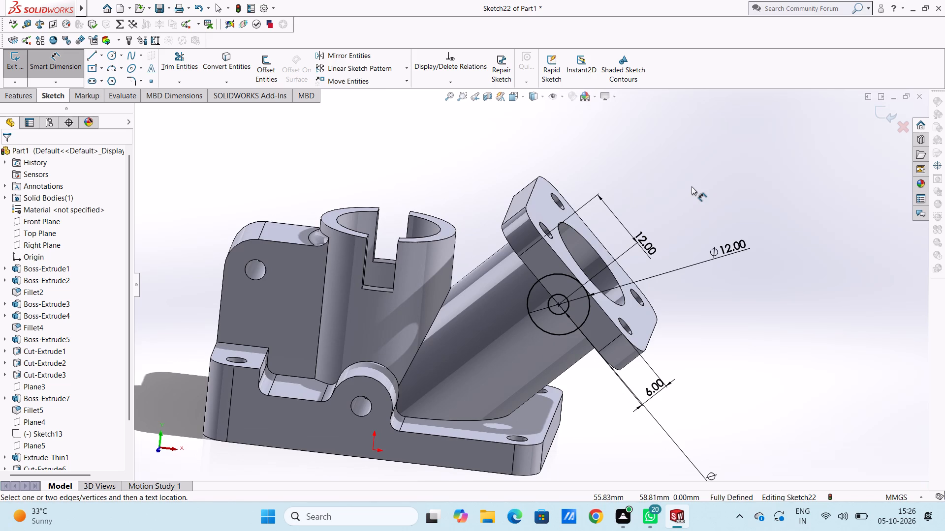
pyautogui.scroll(3, 692, 186)
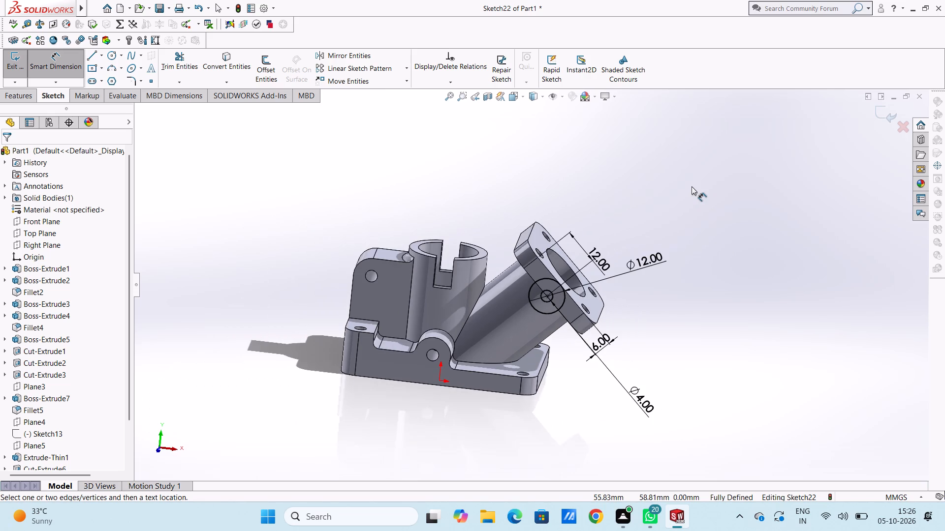
pyautogui.moveTo(689, 234); pyautogui.dragTo(769, 191, button='middle')
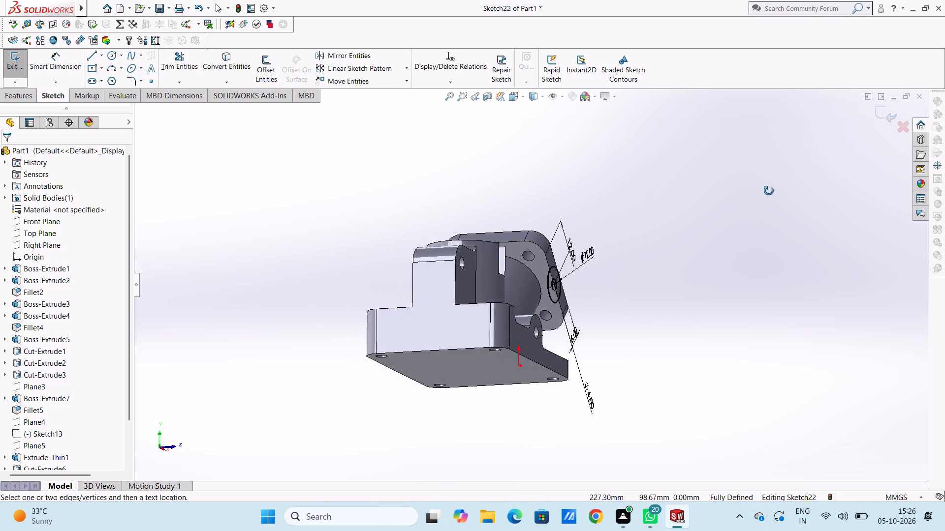
pyautogui.moveTo(769, 191); pyautogui.dragTo(673, 209, button='middle')
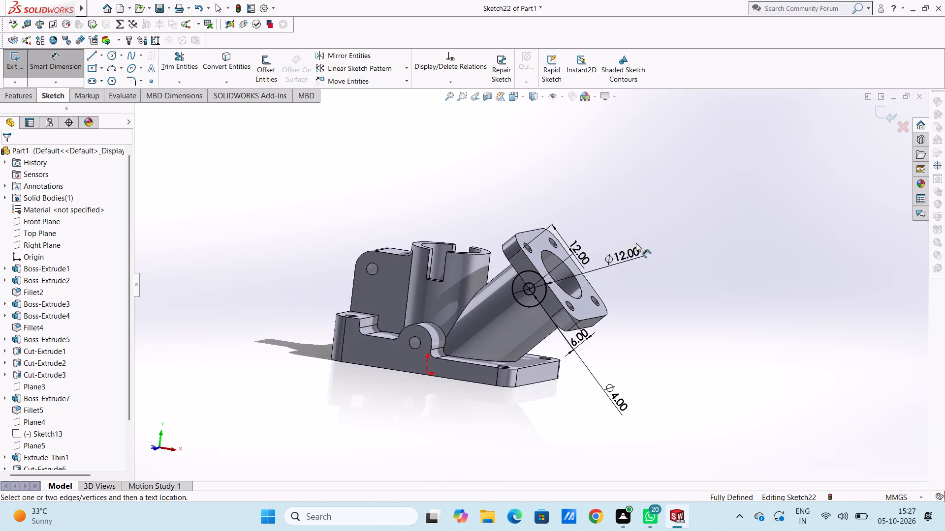
pyautogui.scroll(-5, 632, 272)
pyautogui.scroll(4, 561, 266)
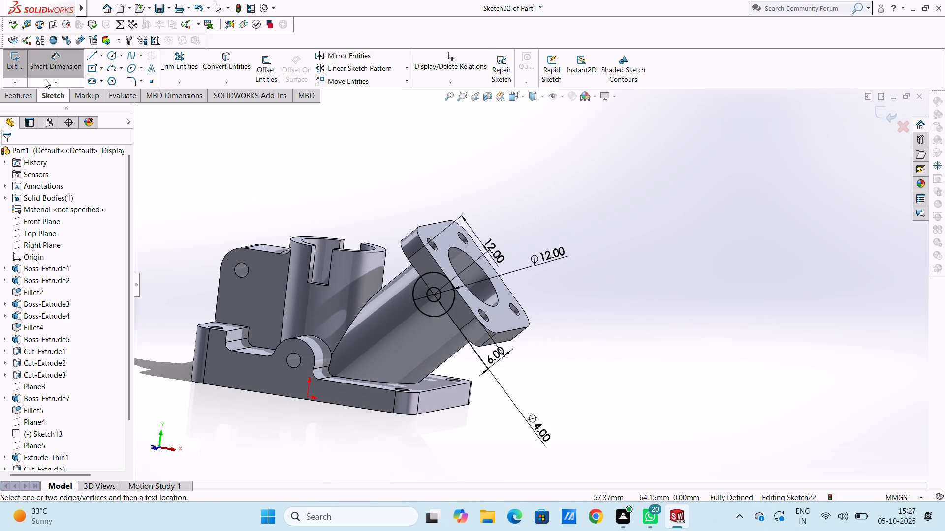
# Extrude the concentric-circle profile 4 mm in the reversed direction, back into the flange's side, merged with the body.
pyautogui.click(24, 94)
pyautogui.click(20, 66)
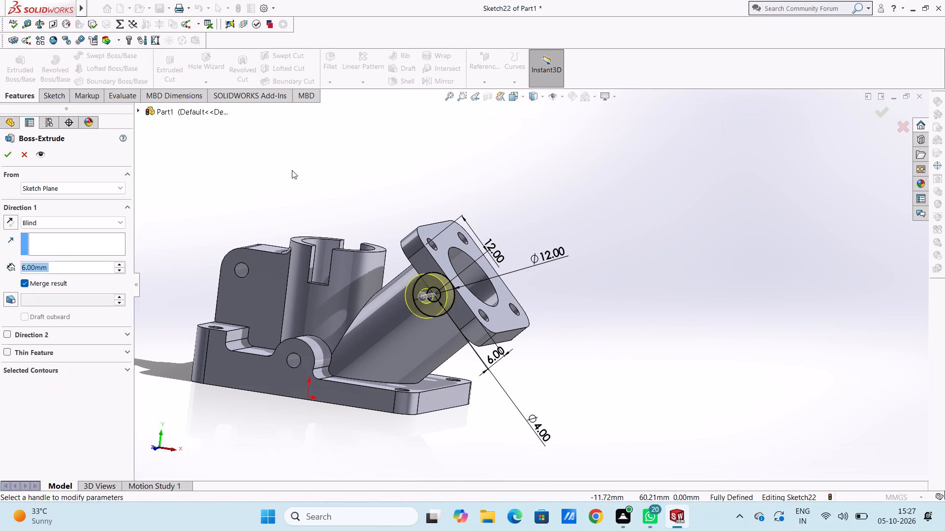
pyautogui.click(9, 218)
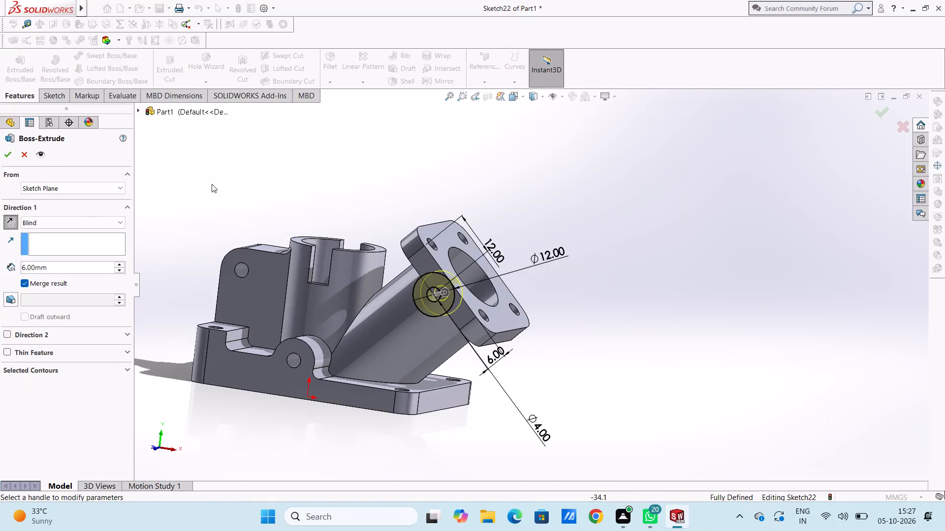
pyautogui.moveTo(218, 183); pyautogui.dragTo(279, 181, button='middle')
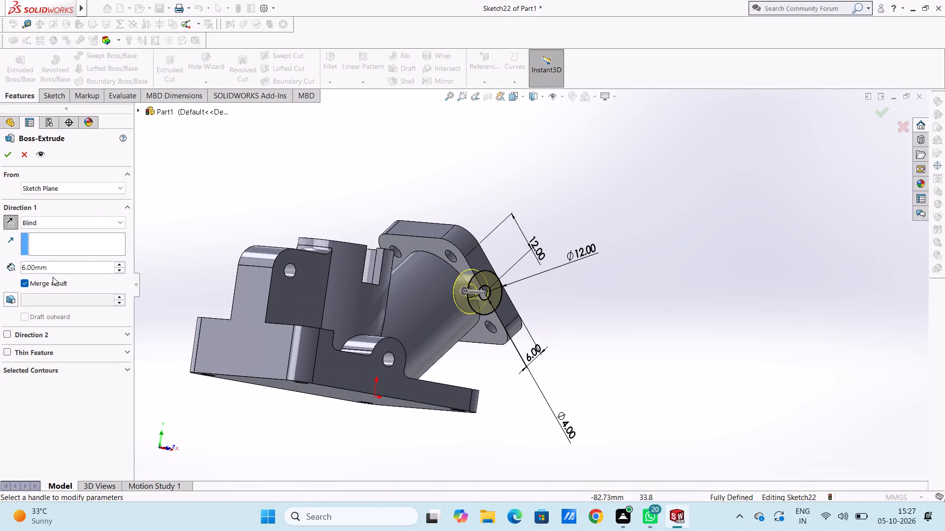
pyautogui.doubleClick(69, 265)
pyautogui.press('4')
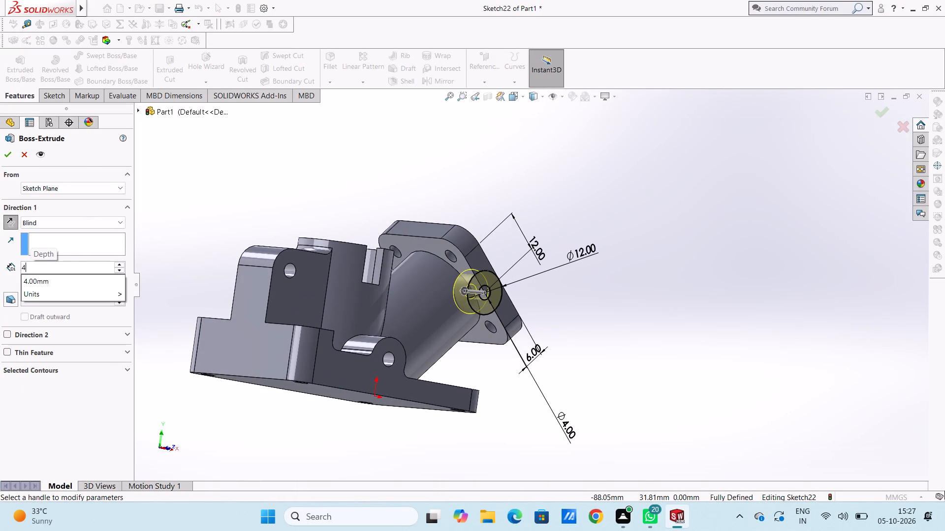
pyautogui.press('Return')
pyautogui.click(4, 152)
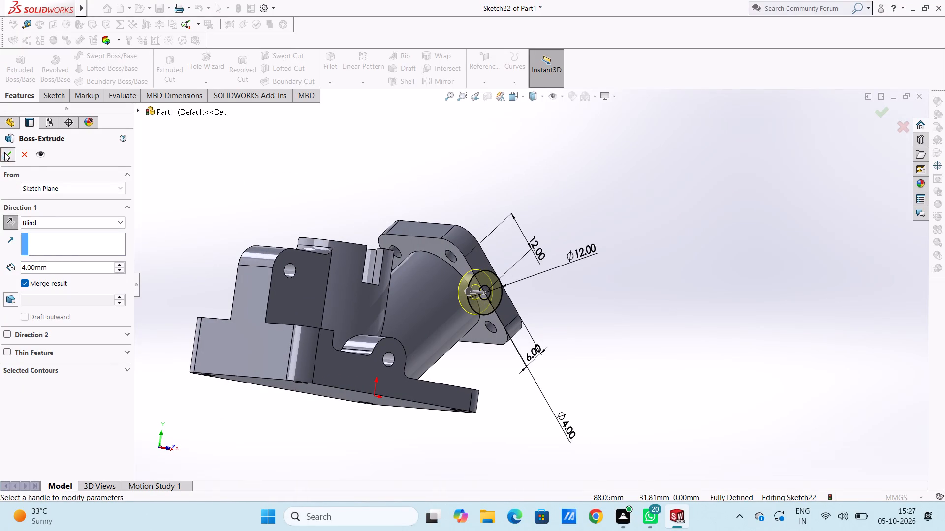
pyautogui.click(316, 183)
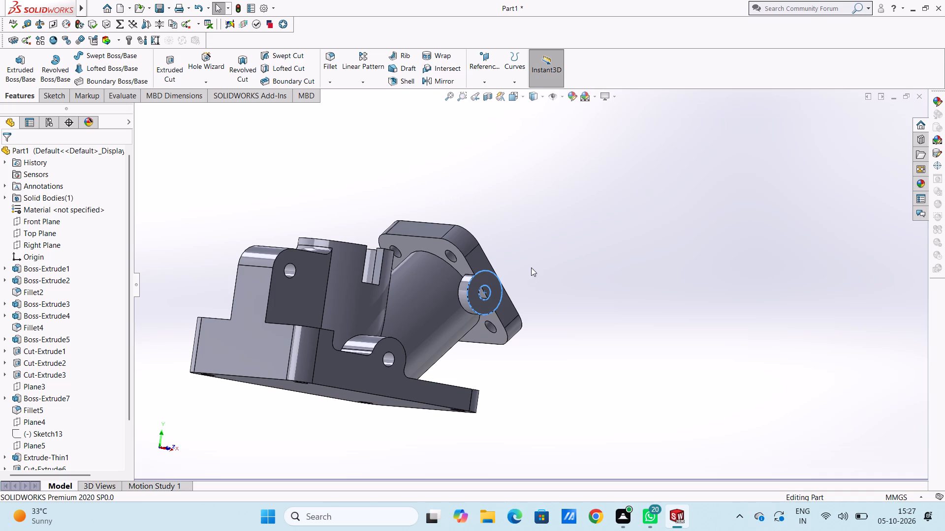
# Fillet the two edges where the round lug meets the flange's inner face with a 2 mm radius.
pyautogui.scroll(-4, 487, 324)
pyautogui.moveTo(537, 209); pyautogui.dragTo(523, 209, button='middle')
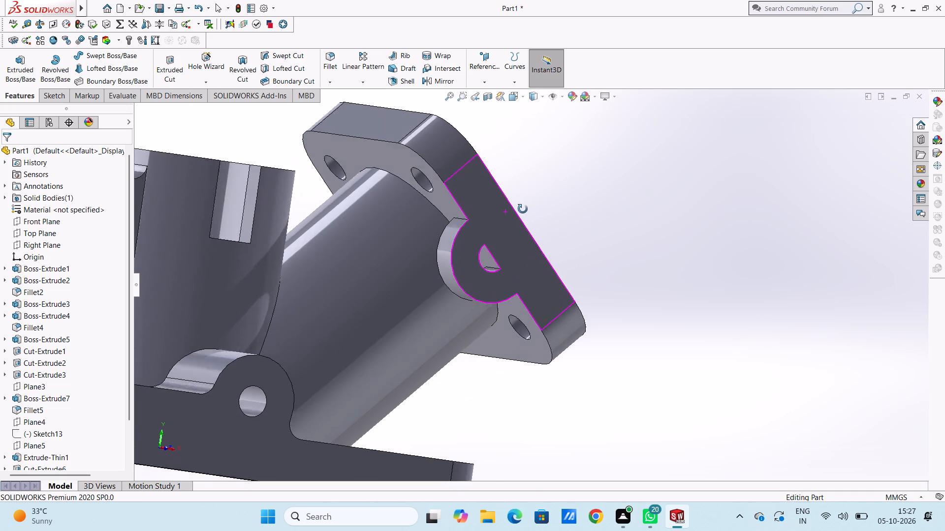
pyautogui.moveTo(523, 209); pyautogui.dragTo(544, 216, button='middle')
pyautogui.click(335, 60)
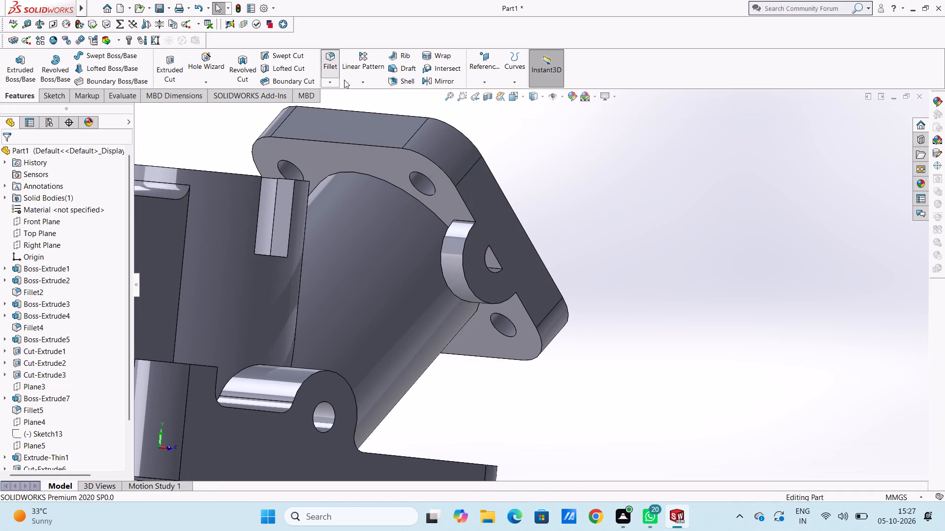
pyautogui.click(468, 222)
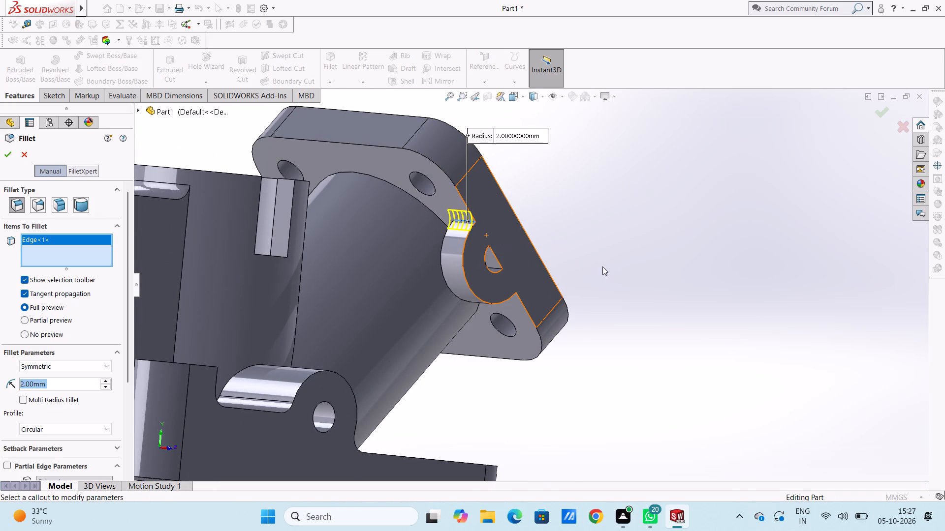
pyautogui.moveTo(602, 266); pyautogui.dragTo(588, 182, button='middle')
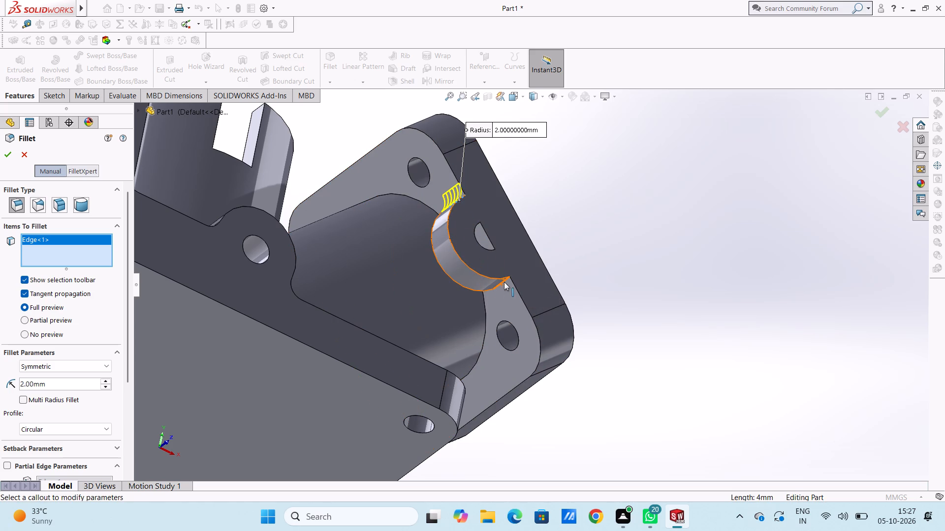
pyautogui.click(504, 282)
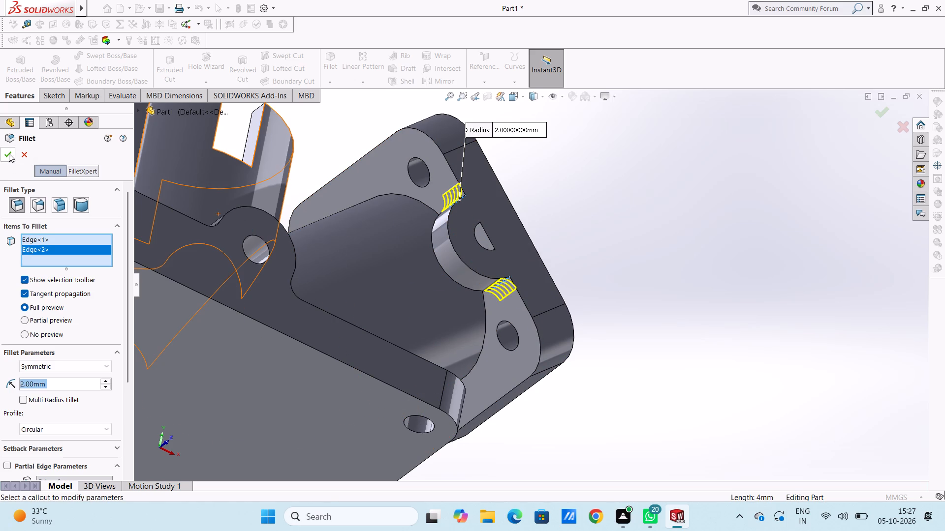
pyautogui.click(9, 153)
# Start a sketch on the flange's front side face and draw a circle of about 4 mm diameter concentric with the lug's partial hole.
pyautogui.scroll(3, 657, 204)
pyautogui.moveTo(601, 203); pyautogui.dragTo(639, 263, button='middle')
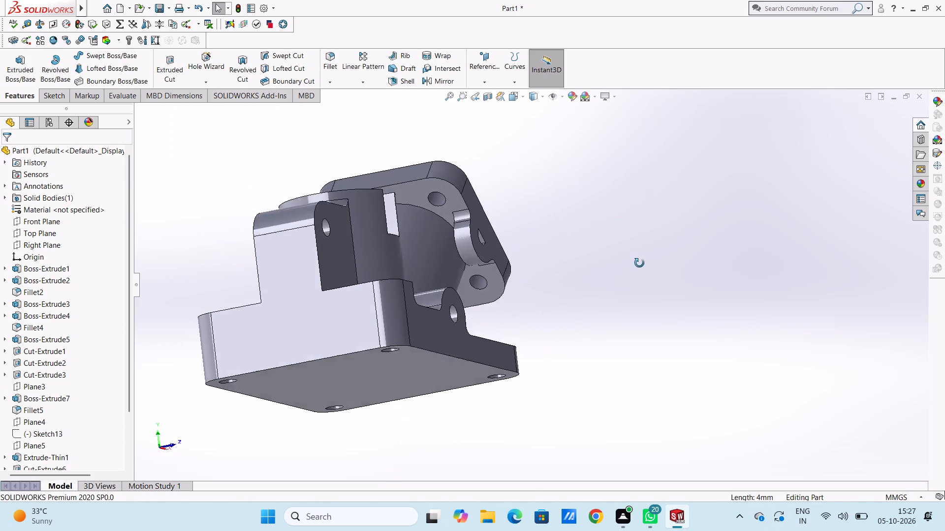
pyautogui.moveTo(639, 263); pyautogui.dragTo(638, 278, button='middle')
pyautogui.hotkey('ctrl', '1')
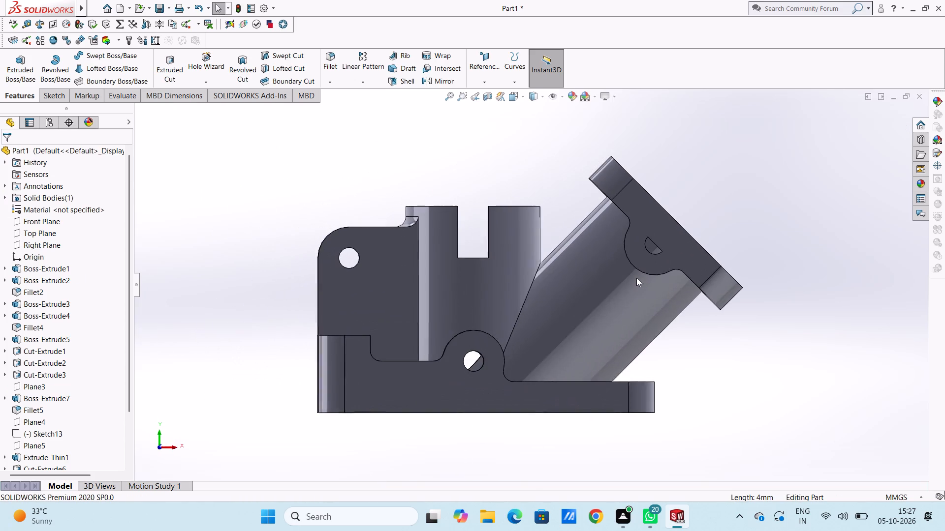
pyautogui.click(640, 258)
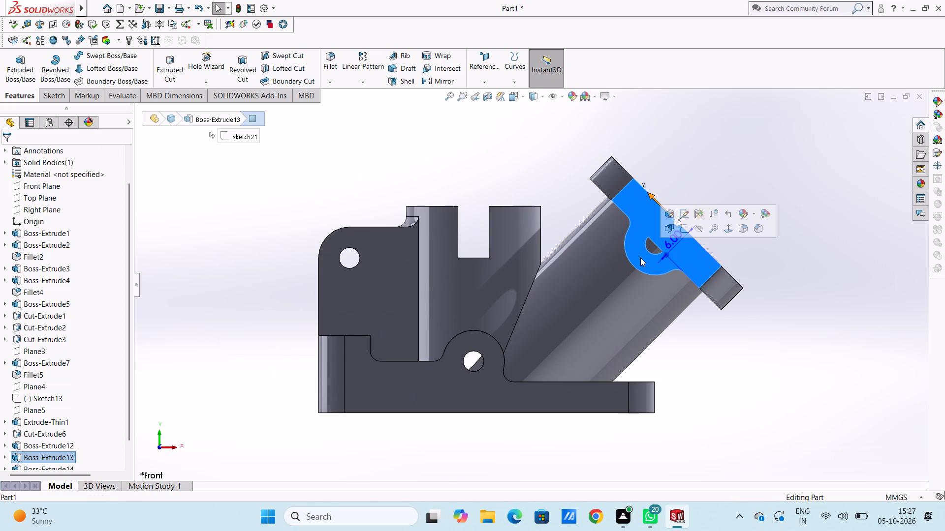
pyautogui.click(686, 230)
pyautogui.click(693, 187)
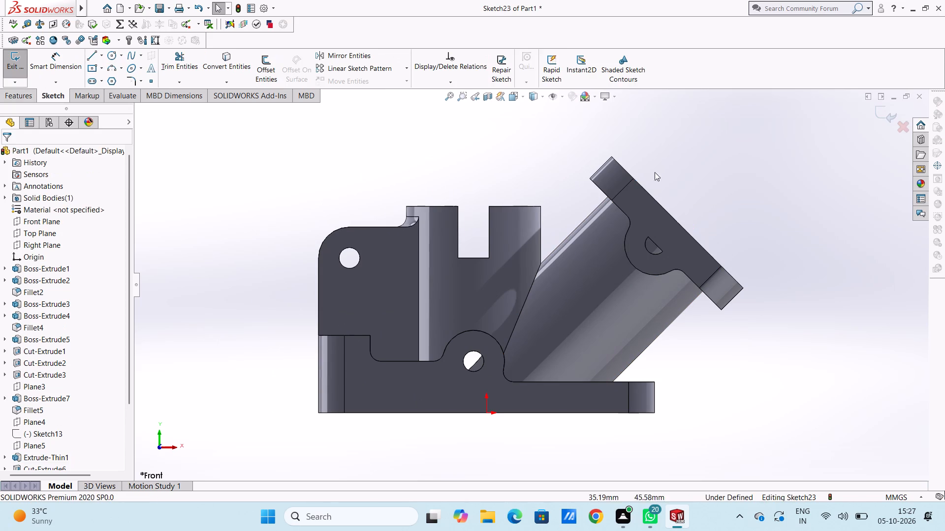
pyautogui.click(110, 59)
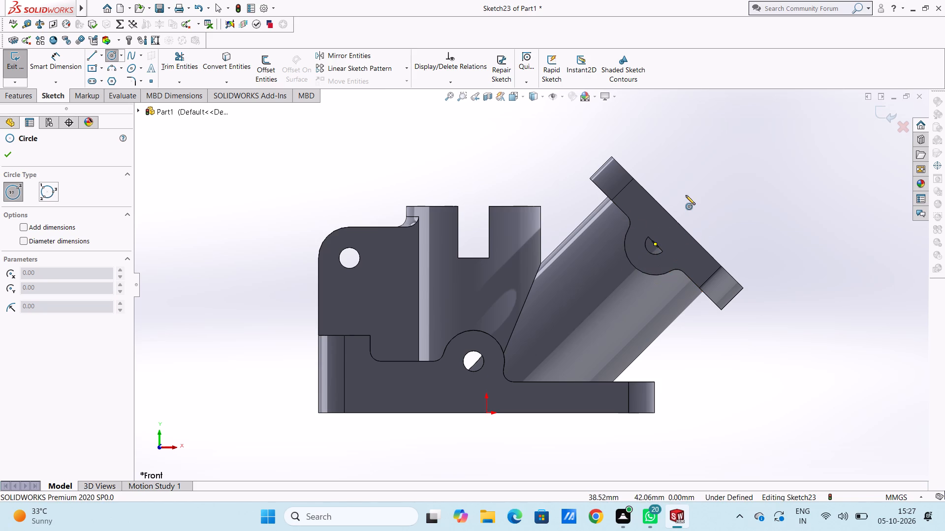
pyautogui.press('Escape')
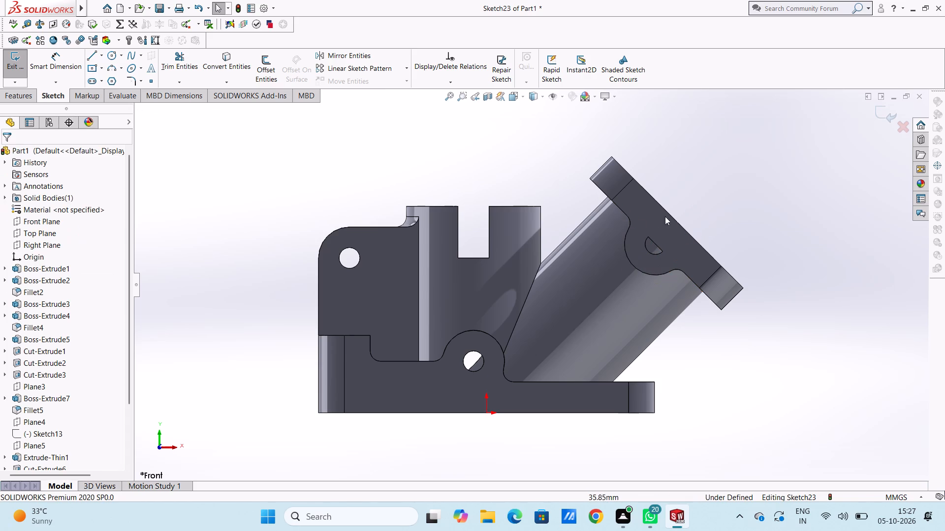
pyautogui.click(108, 57)
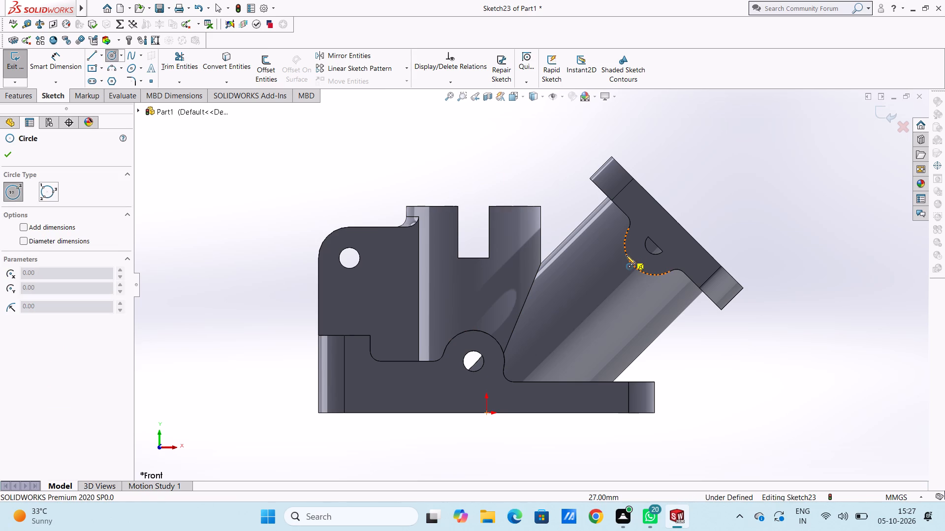
pyautogui.click(655, 244)
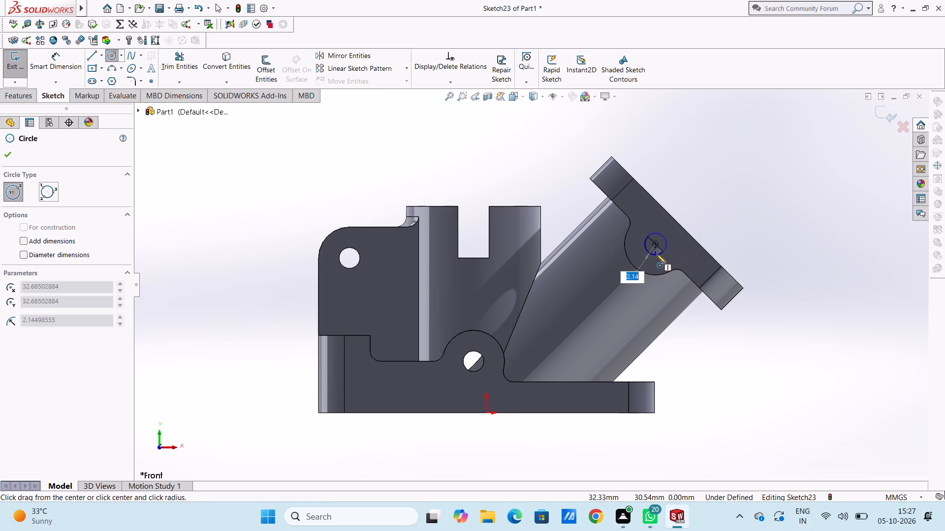
pyautogui.click(660, 255)
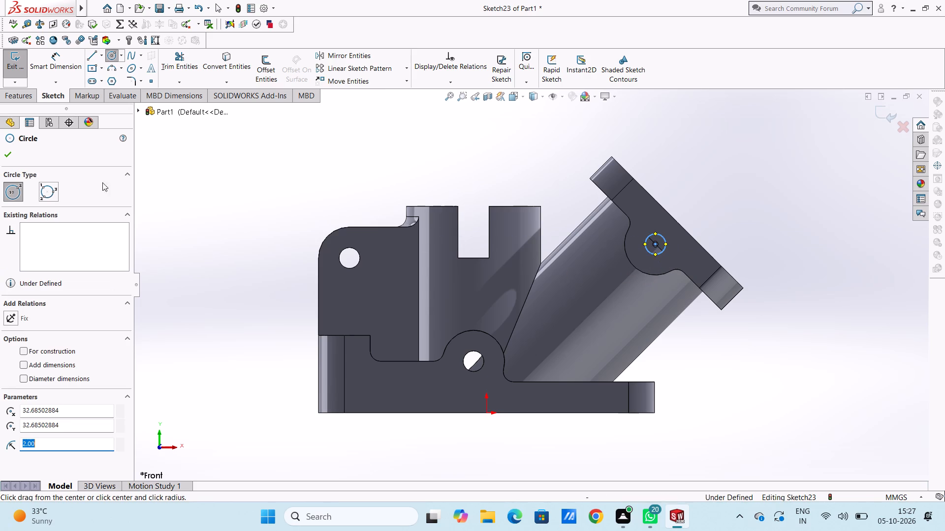
pyautogui.click(12, 155)
# Dimension the new circle on the round lug with a 4 mm diameter.
pyautogui.click(74, 62)
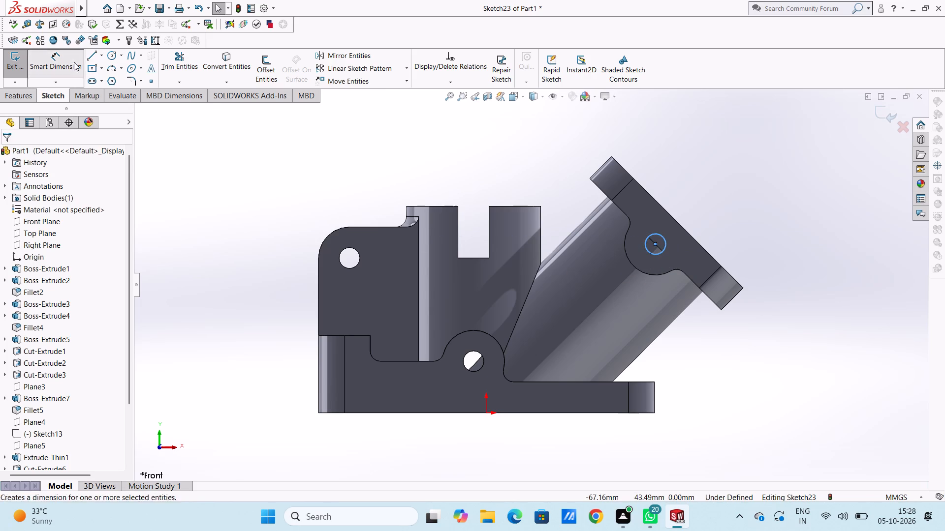
pyautogui.click(664, 240)
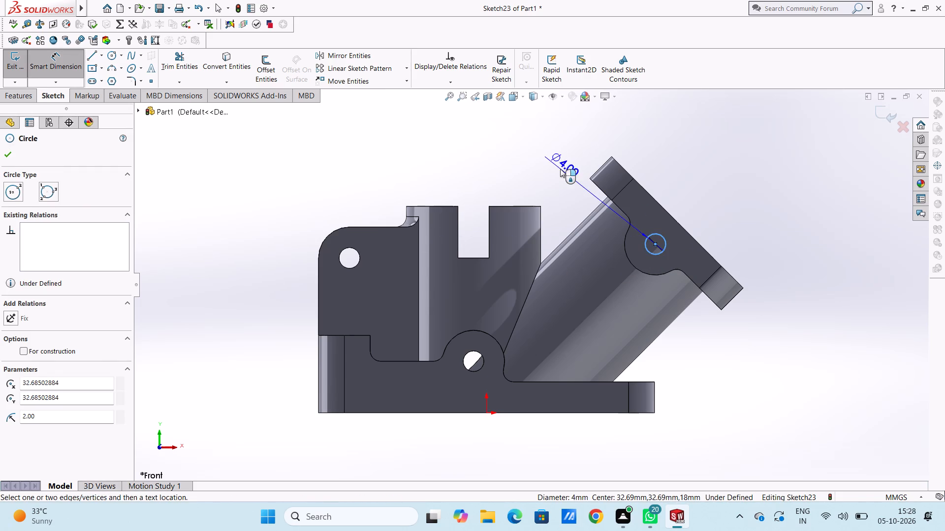
pyautogui.click(553, 163)
pyautogui.doubleClick(509, 147)
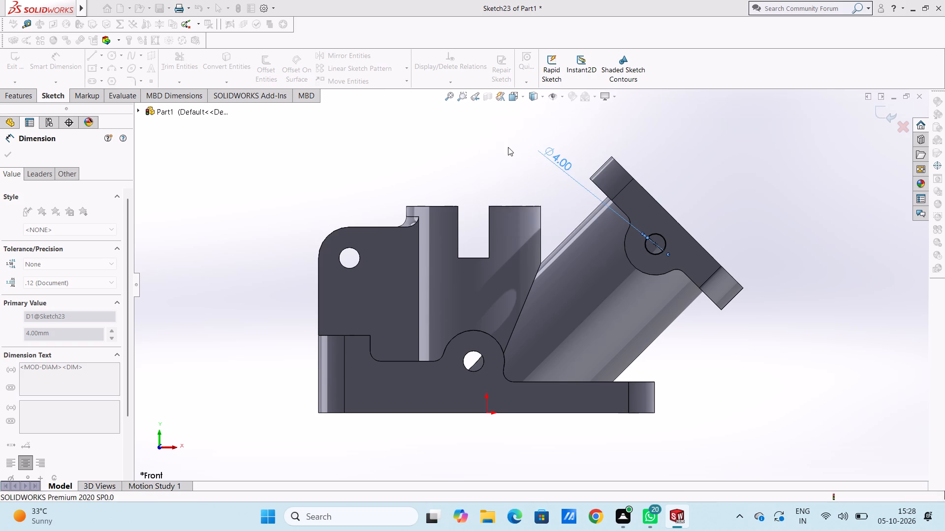
# Cut-extrude the lug's circle blind to a depth of 50 mm through the flange.
pyautogui.scroll(4, 517, 152)
pyautogui.moveTo(525, 157); pyautogui.dragTo(478, 206, button='middle')
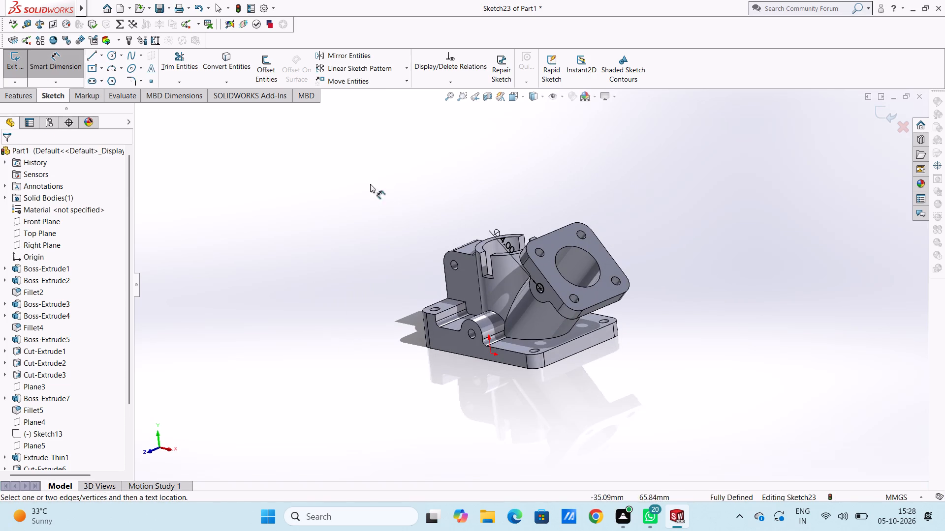
pyautogui.click(30, 93)
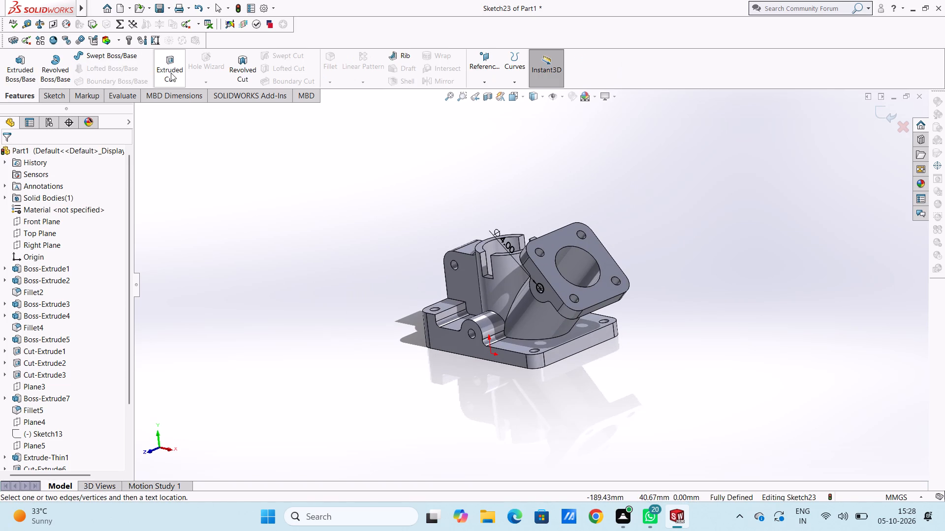
pyautogui.click(172, 69)
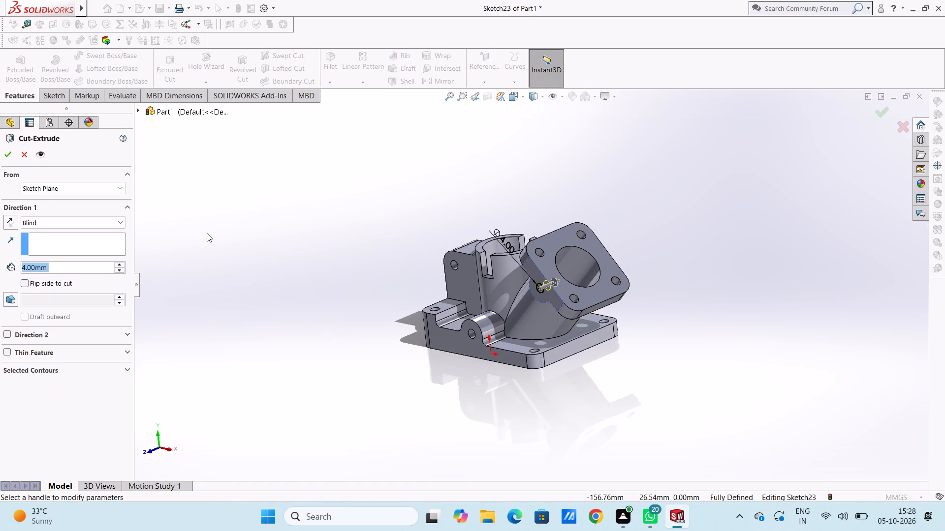
pyautogui.write('50')
pyautogui.press('Return')
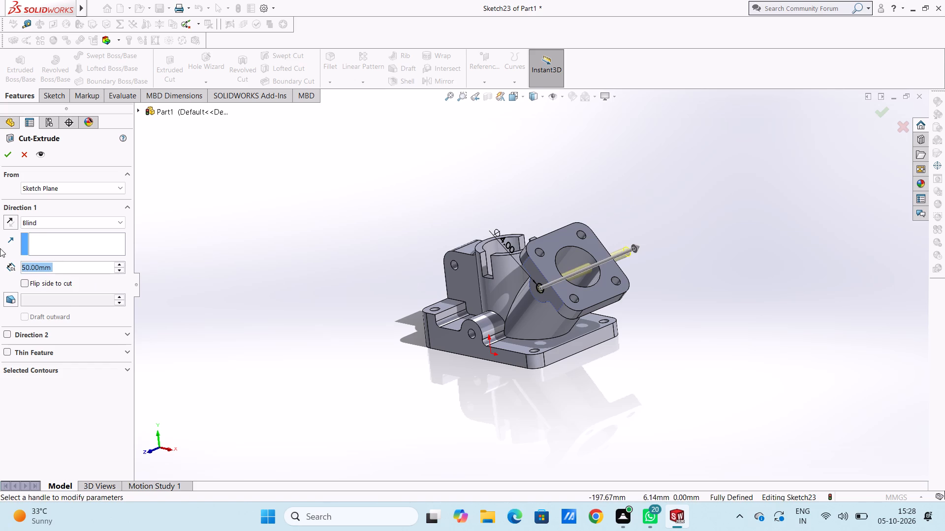
pyautogui.click(6, 157)
pyautogui.click(296, 181)
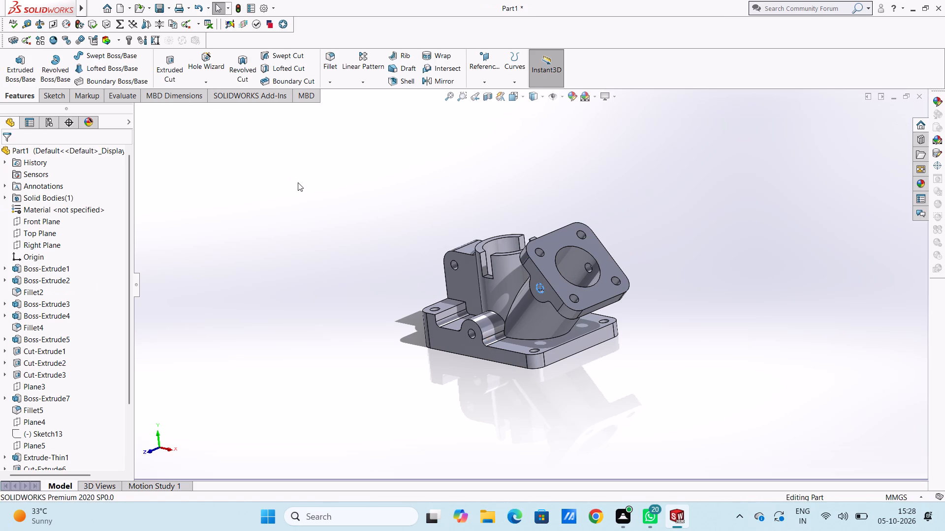
# Examine the lug's hole and the whole part from several angles, including the back view.
pyautogui.moveTo(299, 182); pyautogui.dragTo(351, 148, button='middle')
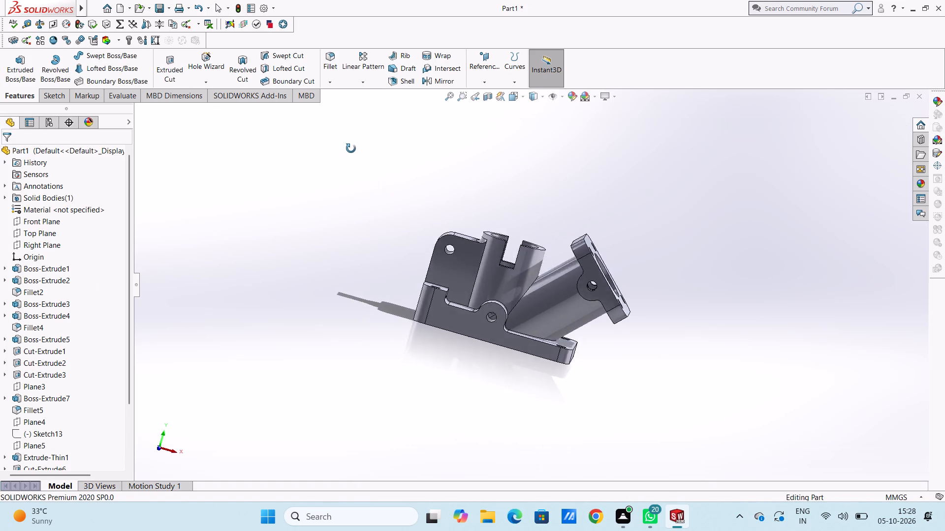
pyautogui.moveTo(351, 148); pyautogui.dragTo(353, 150, button='middle')
pyautogui.scroll(-4, 619, 204)
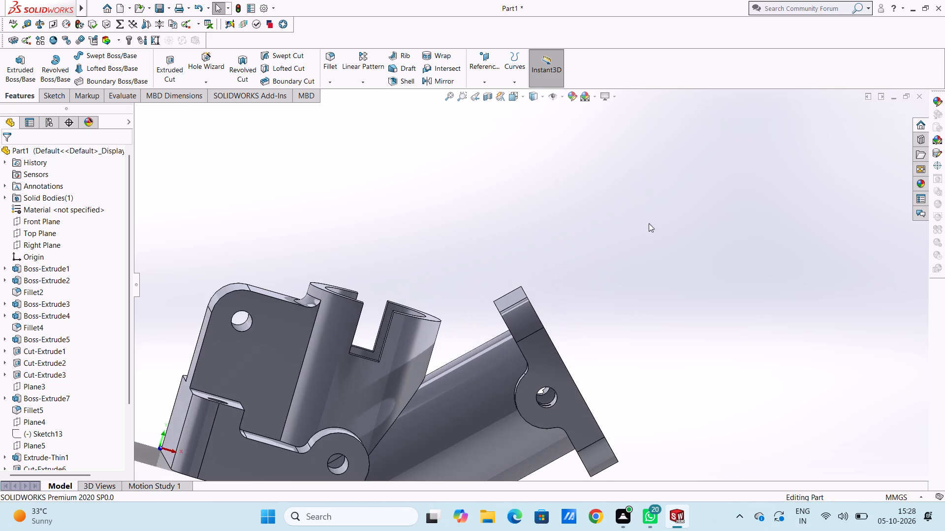
pyautogui.scroll(9, 664, 222)
pyautogui.scroll(-5, 546, 348)
pyautogui.middleClick(526, 279)
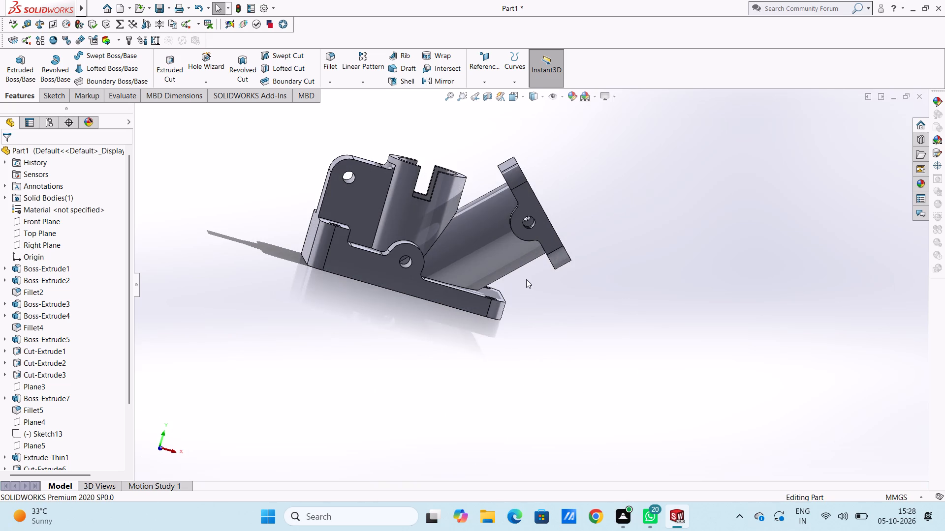
pyautogui.moveTo(609, 234); pyautogui.dragTo(688, 249, button='middle')
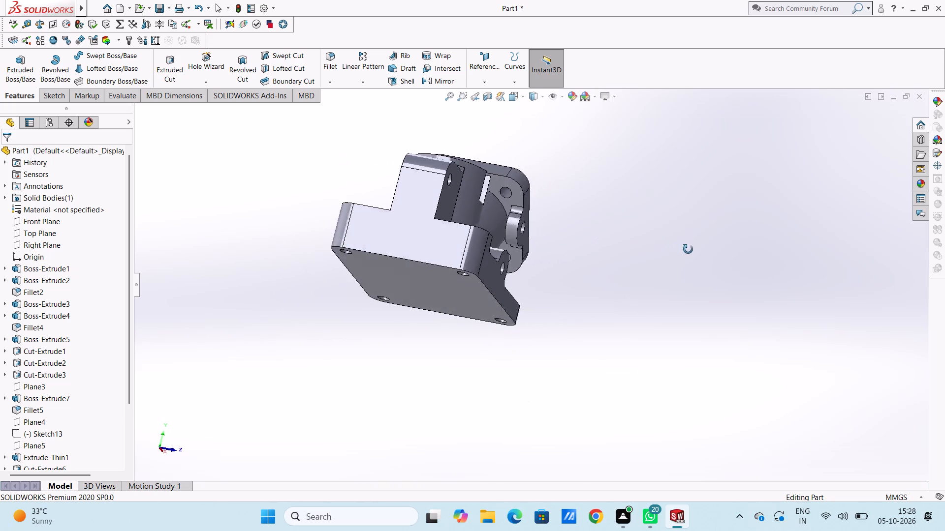
pyautogui.moveTo(688, 249); pyautogui.dragTo(536, 244, button='middle')
pyautogui.scroll(-1, 536, 244)
pyautogui.moveTo(536, 244); pyautogui.dragTo(542, 245, button='middle')
pyautogui.scroll(3, 621, 190)
pyautogui.moveTo(626, 193); pyautogui.dragTo(687, 218, button='middle')
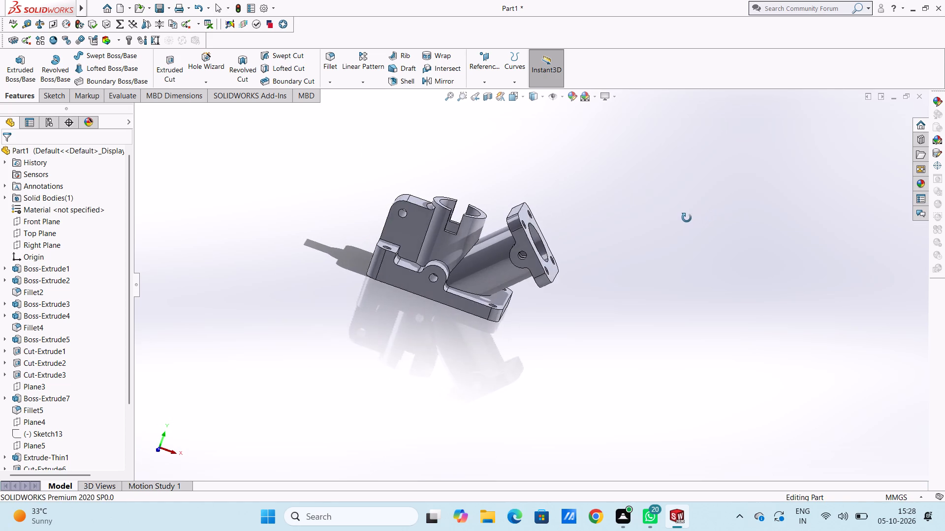
pyautogui.moveTo(687, 218); pyautogui.dragTo(694, 201, button='middle')
pyautogui.moveTo(694, 201); pyautogui.dragTo(690, 202, button='middle')
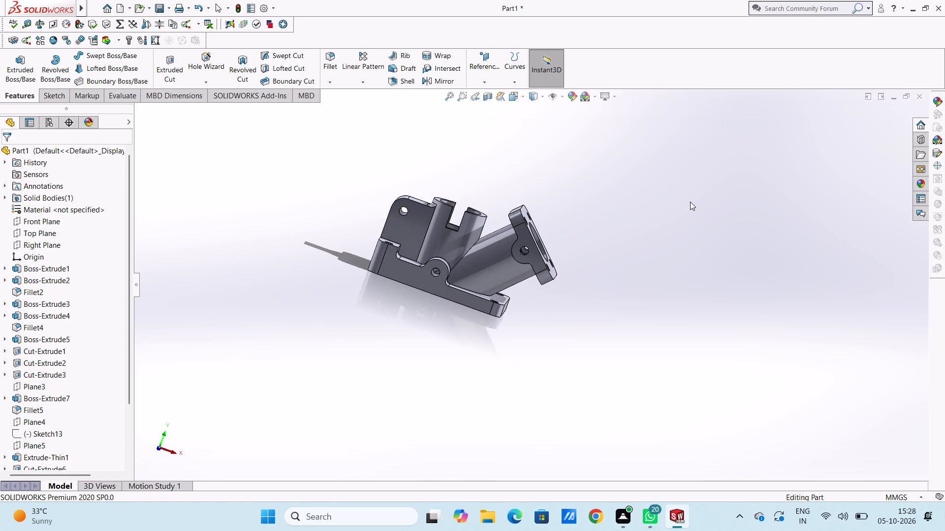
pyautogui.hotkey('ctrl', '2')
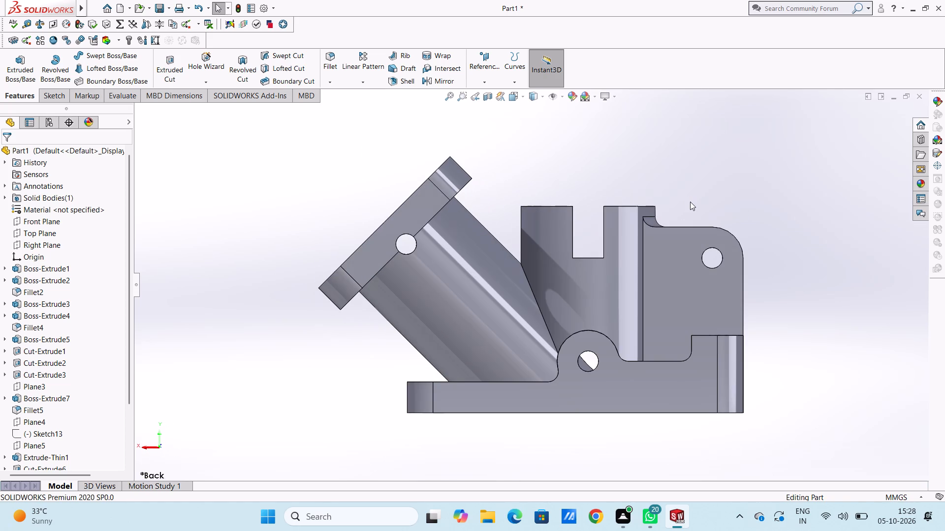
# Start a sketch on the flange's back-view side face and draw circles of 2 mm and 6 mm radius concentric with the through-hole.
pyautogui.scroll(2, 690, 202)
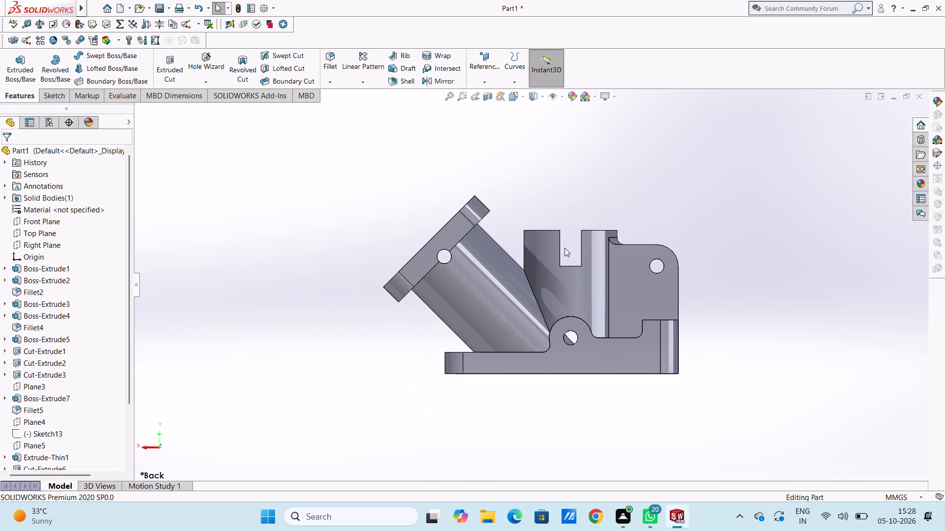
pyautogui.scroll(-3, 456, 255)
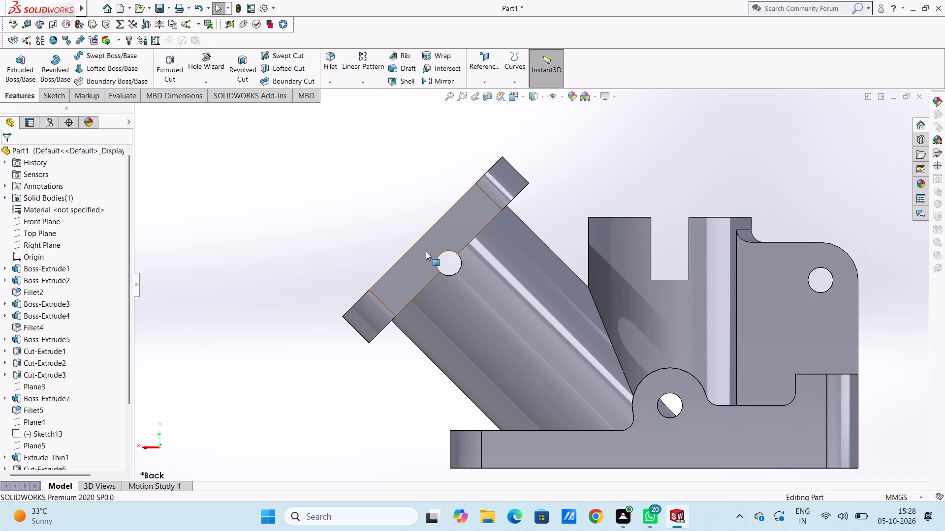
pyautogui.click(426, 251)
pyautogui.click(469, 226)
pyautogui.click(386, 193)
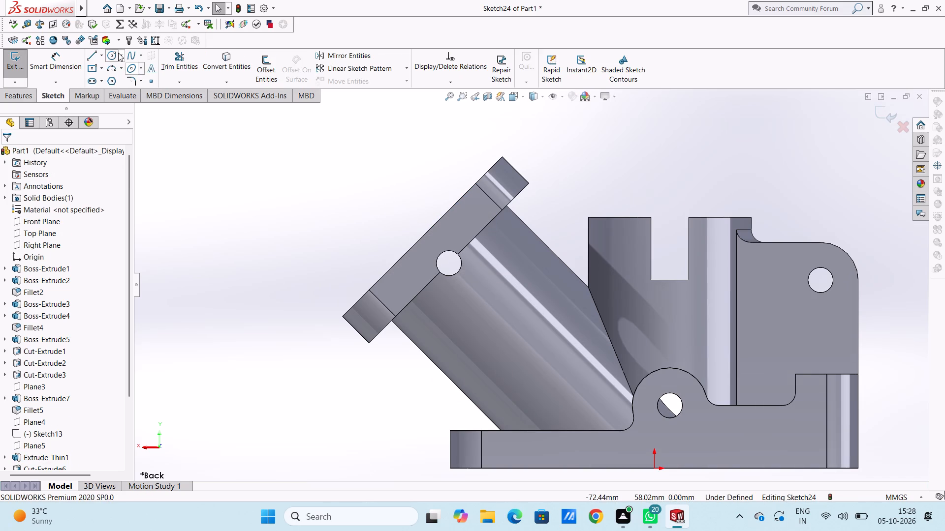
pyautogui.click(111, 52)
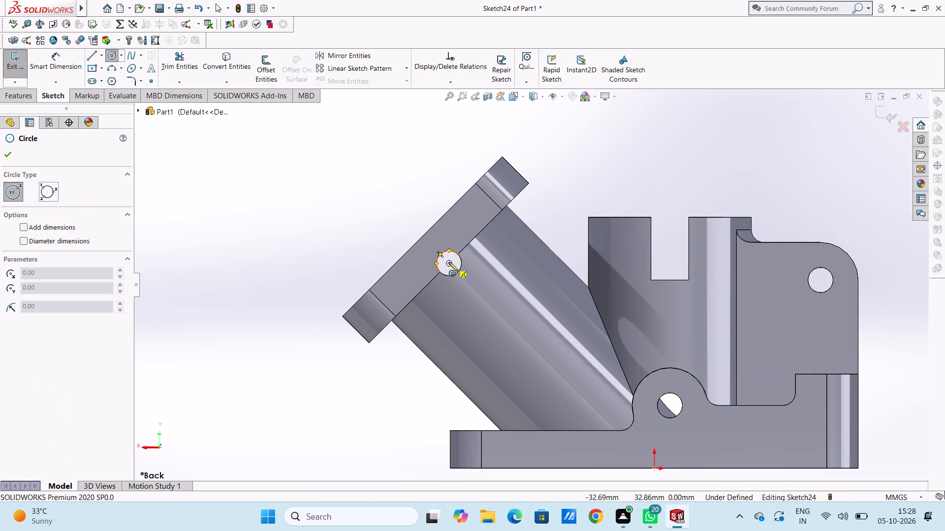
pyautogui.click(447, 263)
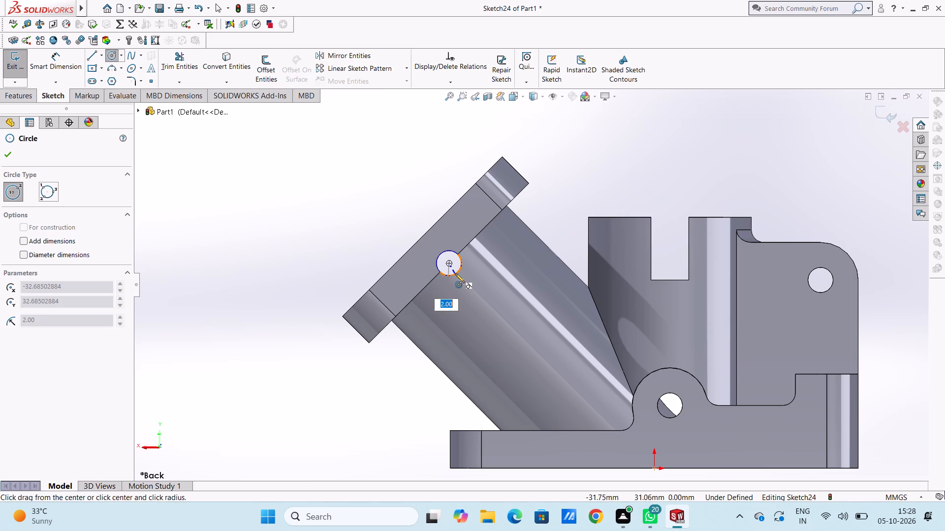
pyautogui.click(455, 273)
pyautogui.click(448, 263)
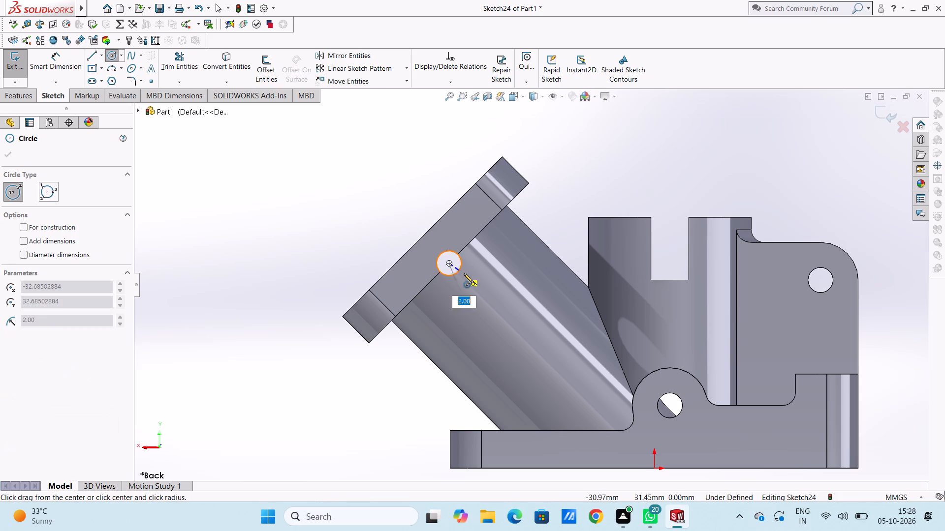
pyautogui.press('6')
pyautogui.press('Return')
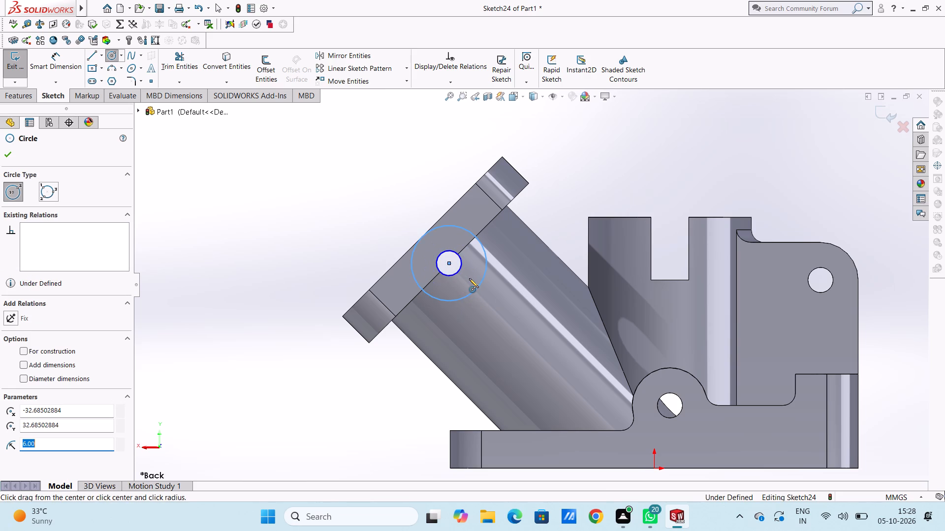
pyautogui.click(9, 159)
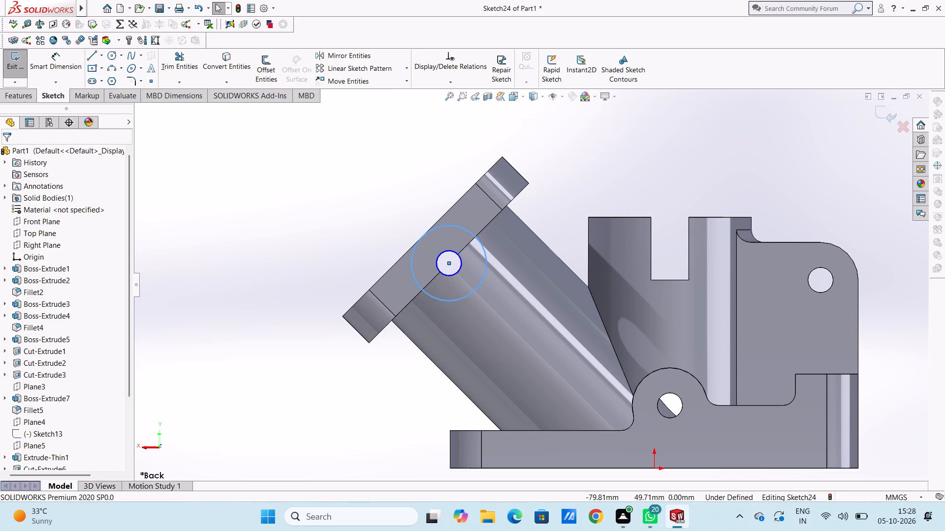
# Dimension the two concentric circles with 12 mm and 4 mm diameters.
pyautogui.click(48, 74)
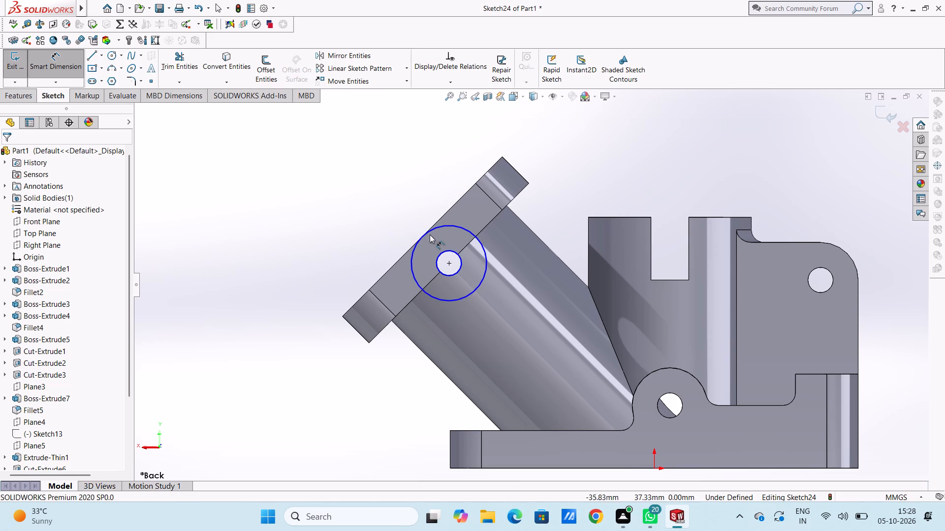
pyautogui.click(430, 235)
pyautogui.click(432, 228)
pyautogui.click(612, 181)
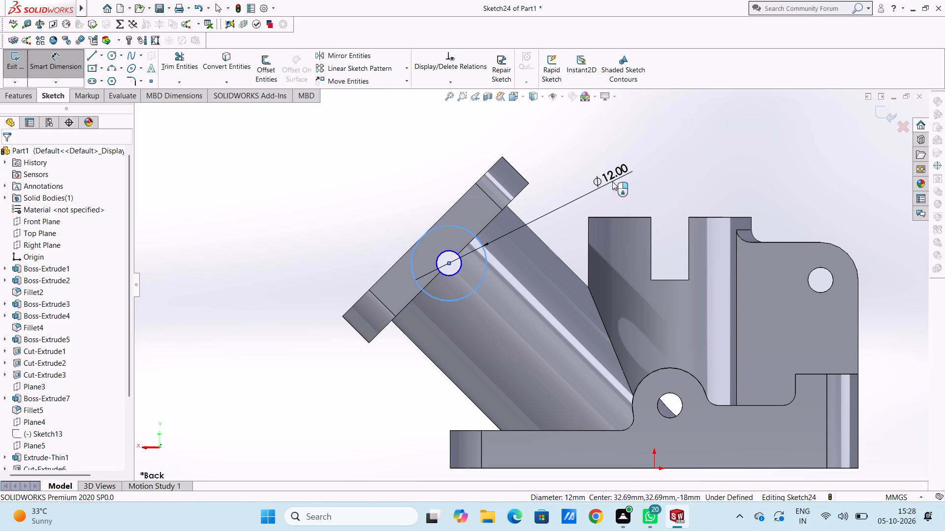
pyautogui.click(569, 168)
pyautogui.click(569, 160)
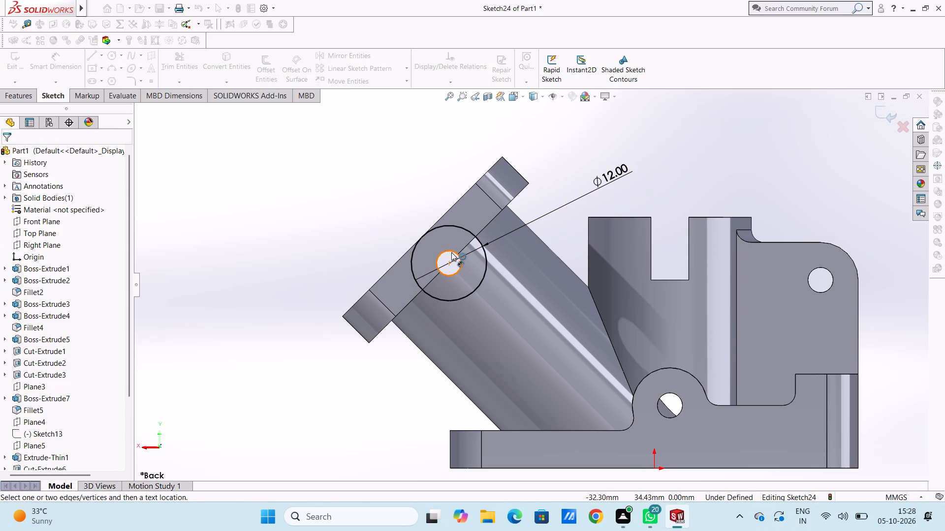
pyautogui.click(442, 253)
pyautogui.click(425, 147)
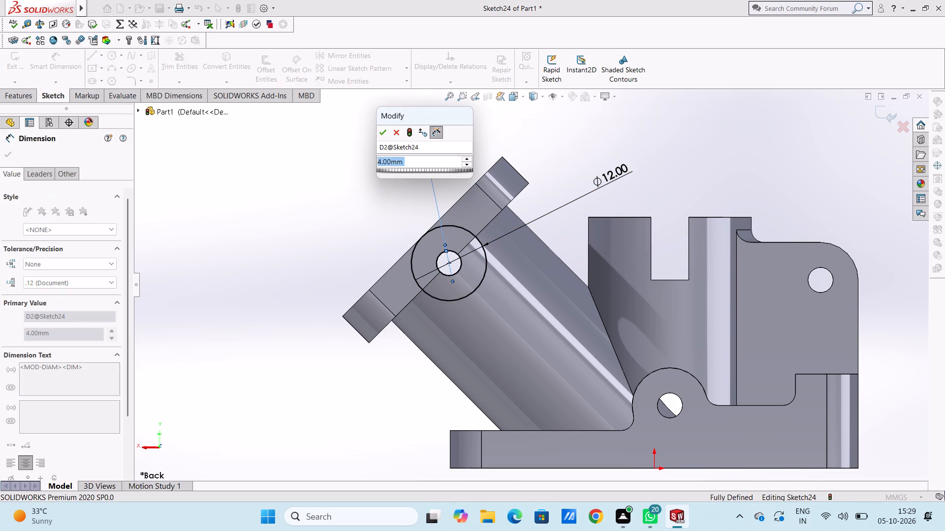
pyautogui.click(380, 135)
pyautogui.click(374, 148)
pyautogui.scroll(4, 376, 156)
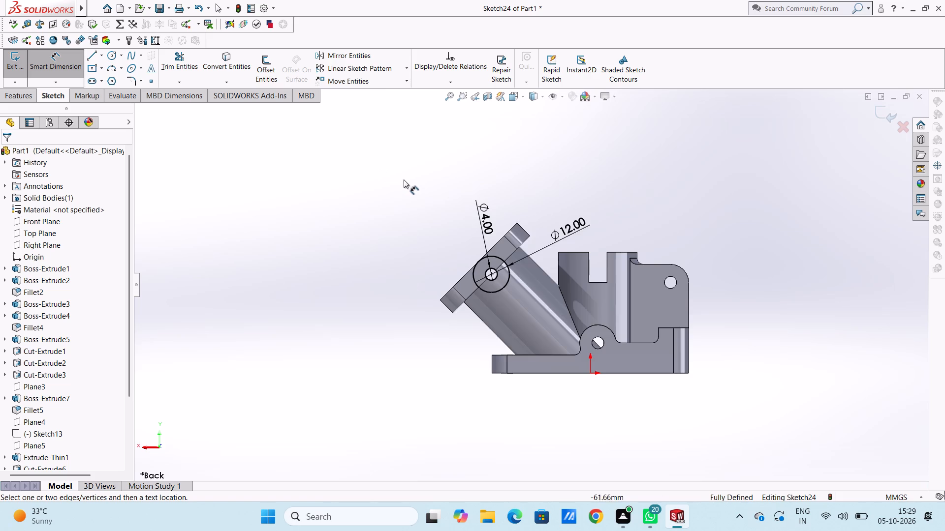
pyautogui.moveTo(404, 180); pyautogui.dragTo(375, 234, button='middle')
pyautogui.click(53, 73)
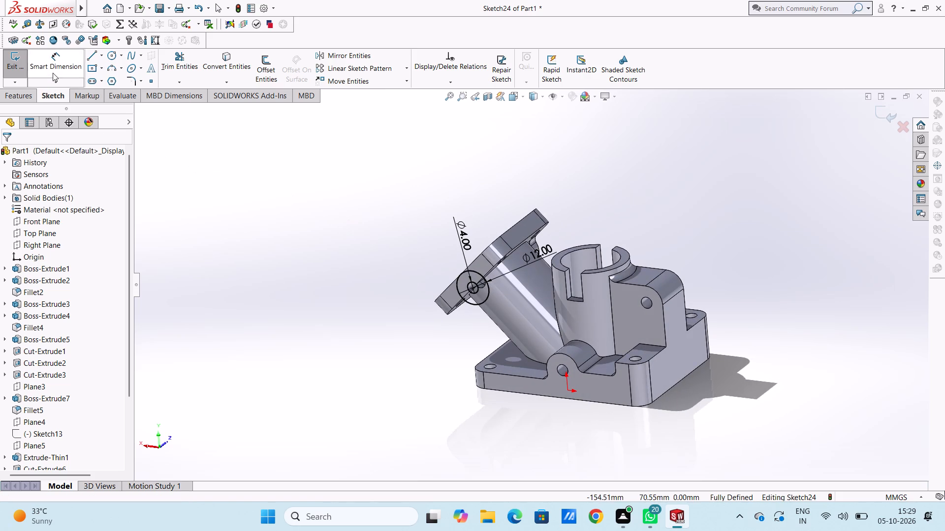
# Boss-extrude the ring profile blind to 35 mm in the reversed direction across the flange, merging the result.
pyautogui.click(14, 94)
pyautogui.click(14, 59)
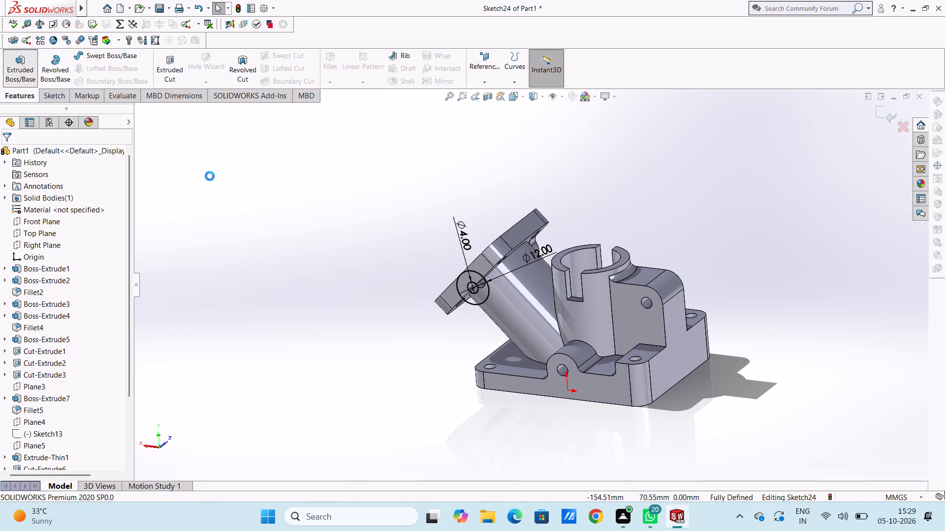
pyautogui.click(5, 222)
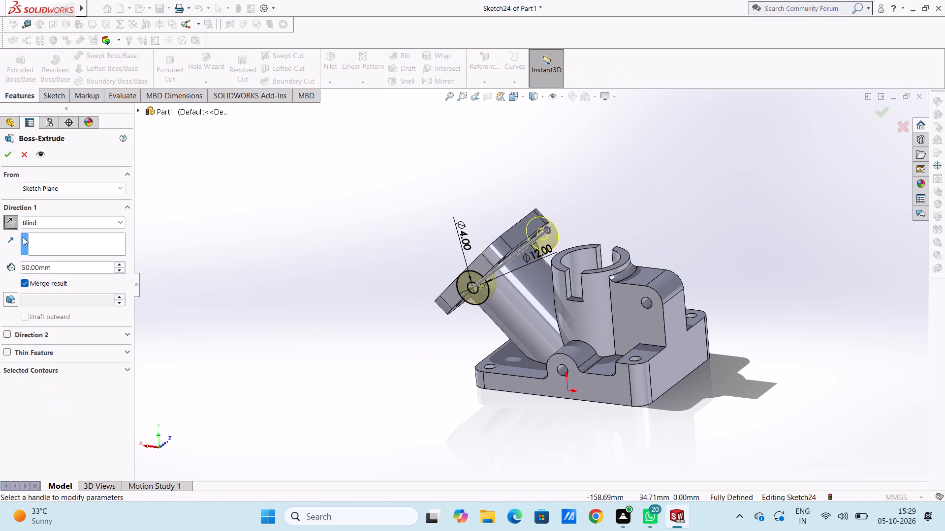
pyautogui.doubleClick(81, 265)
pyautogui.press('4')
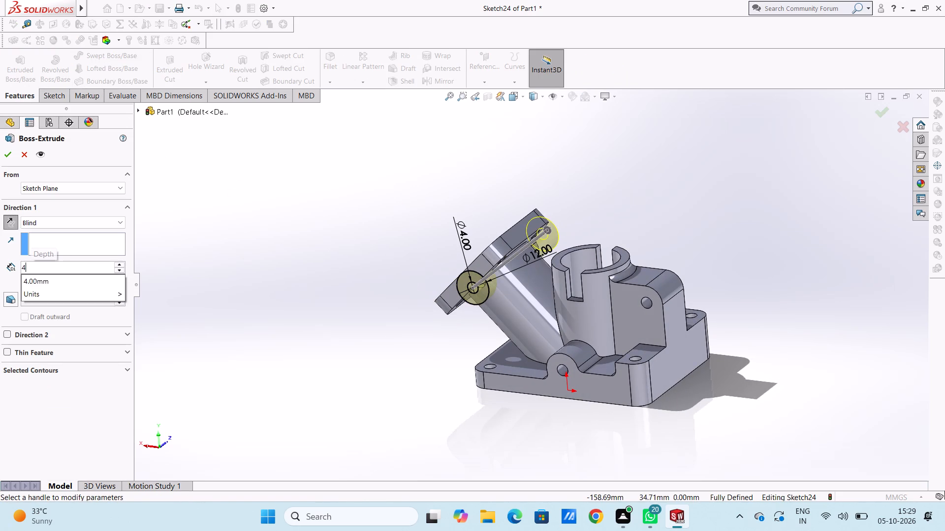
pyautogui.press('Return')
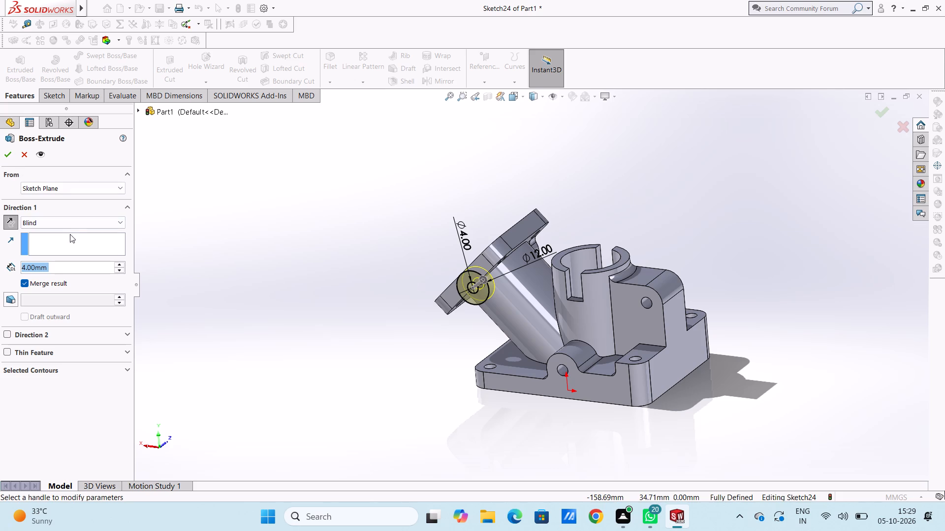
pyautogui.moveTo(416, 182); pyautogui.dragTo(398, 225, button='middle')
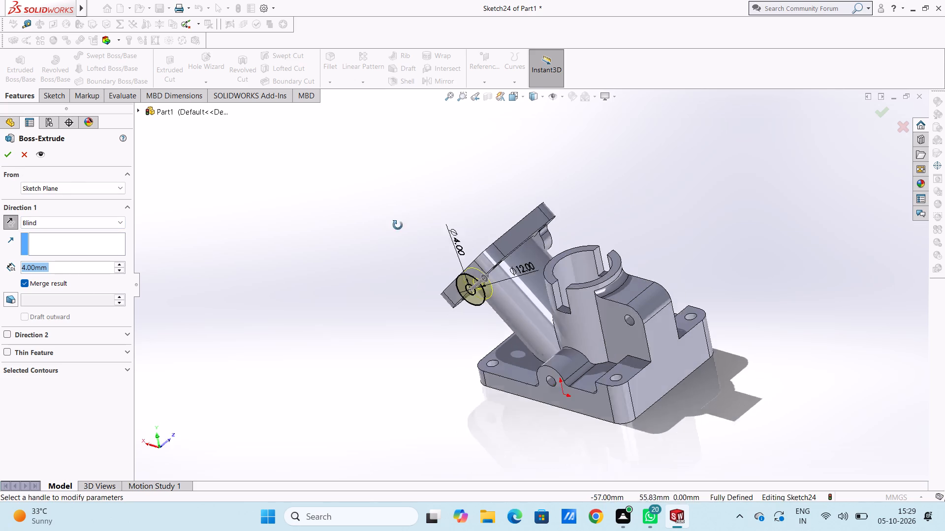
pyautogui.moveTo(398, 225); pyautogui.dragTo(381, 273, button='middle')
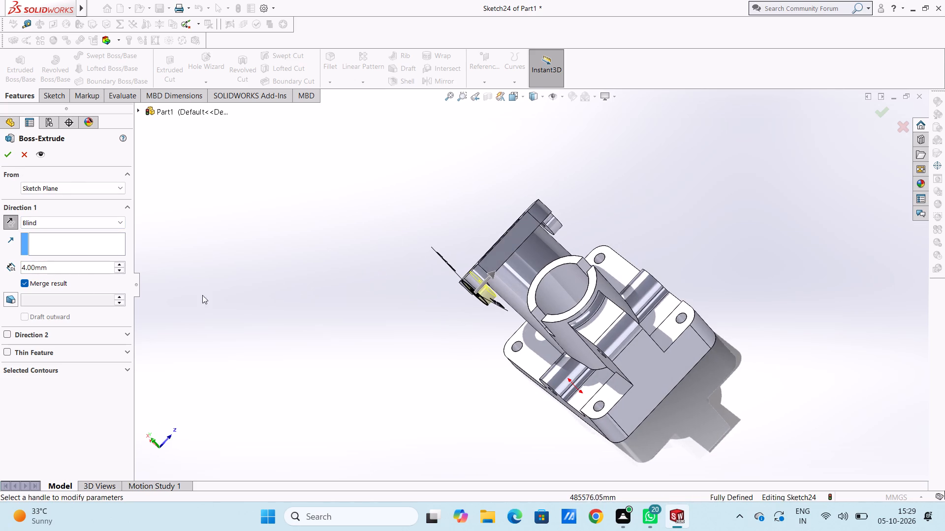
pyautogui.doubleClick(93, 266)
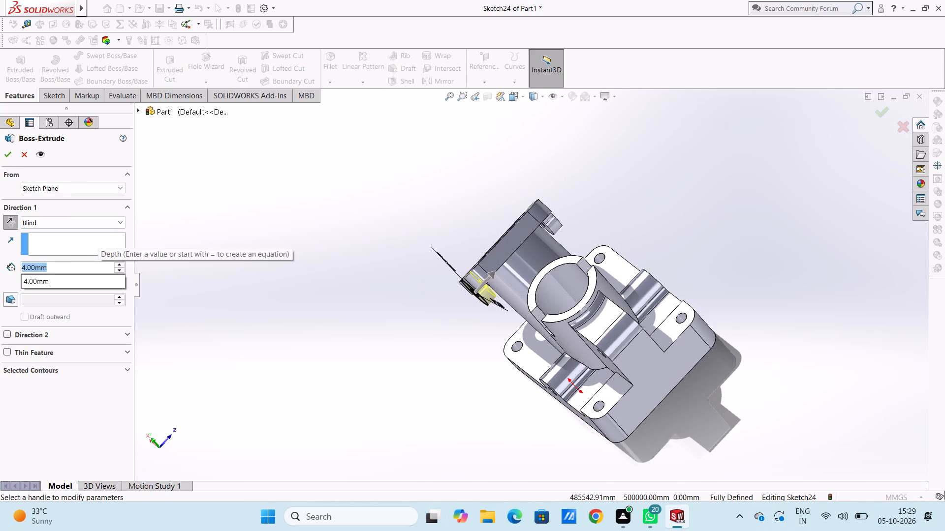
pyautogui.write('30')
pyautogui.press('Return')
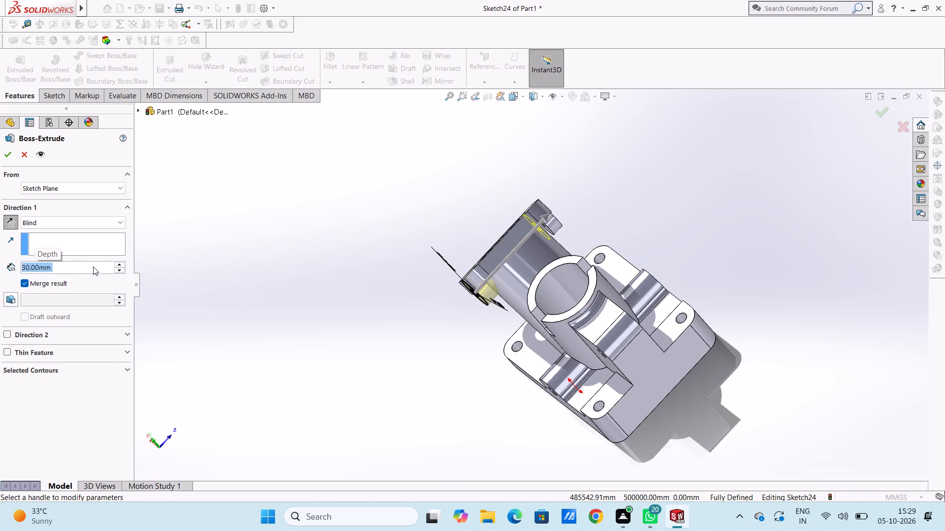
pyautogui.write('35')
pyautogui.press('Return')
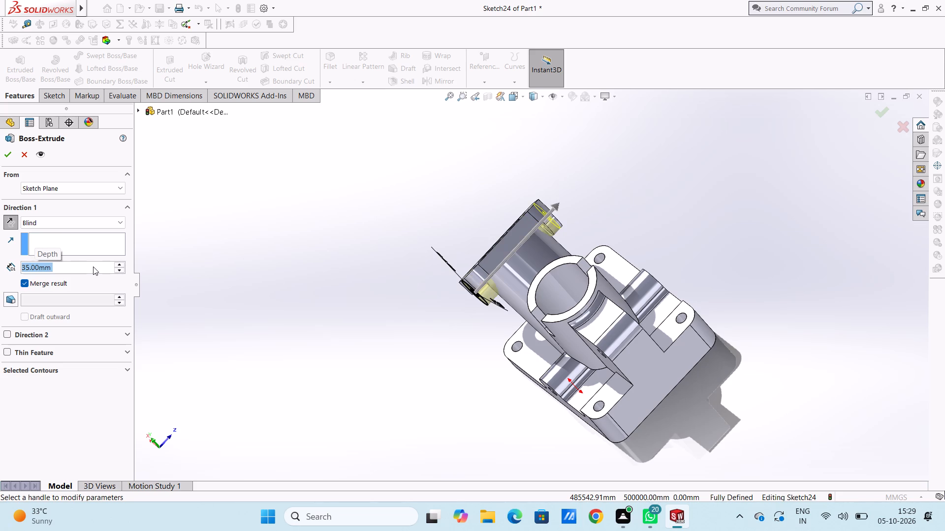
pyautogui.click(9, 152)
pyautogui.click(244, 218)
# Start a sketch on the angled flange's outer face and draw a circle of 10 mm radius at the origin over the bore edge.
pyautogui.moveTo(238, 215); pyautogui.dragTo(369, 230, button='middle')
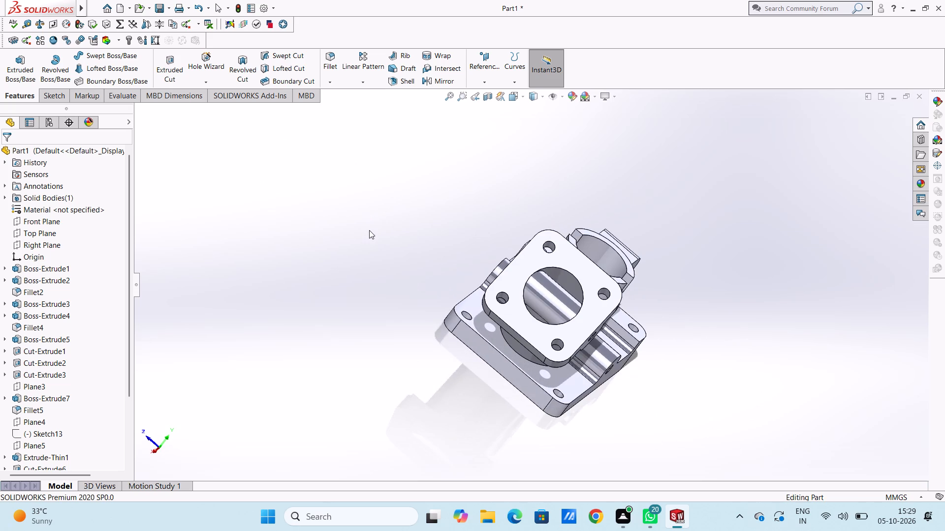
pyautogui.hotkey('ctrl', '2')
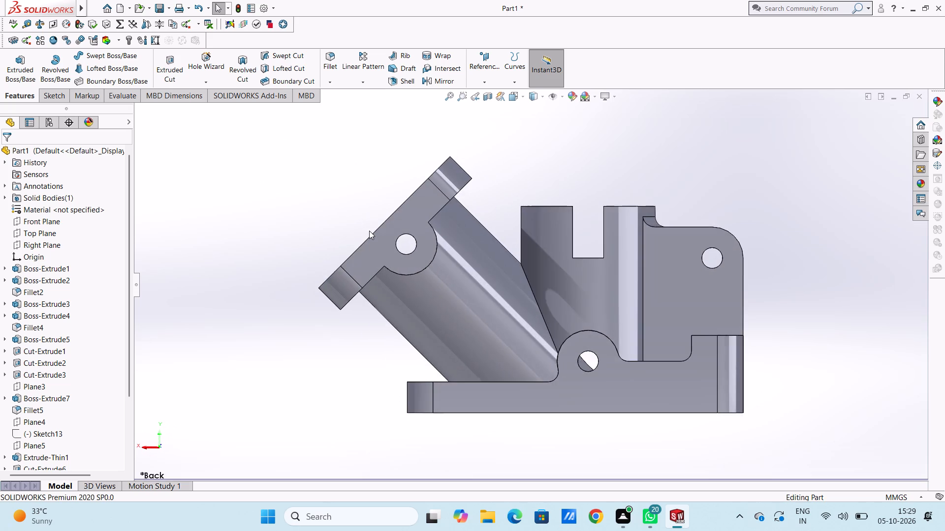
pyautogui.hotkey('ctrl', '4')
pyautogui.scroll(4, 369, 231)
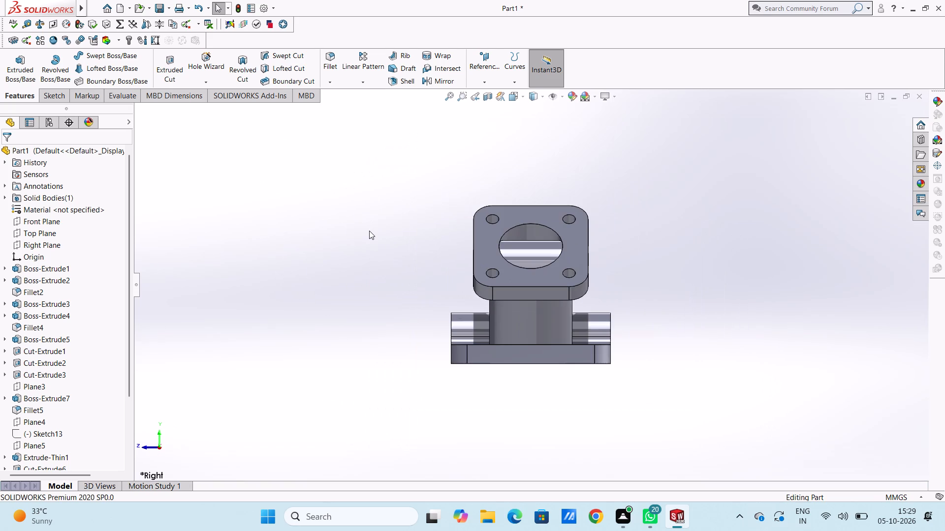
pyautogui.moveTo(611, 176); pyautogui.dragTo(605, 280, button='middle')
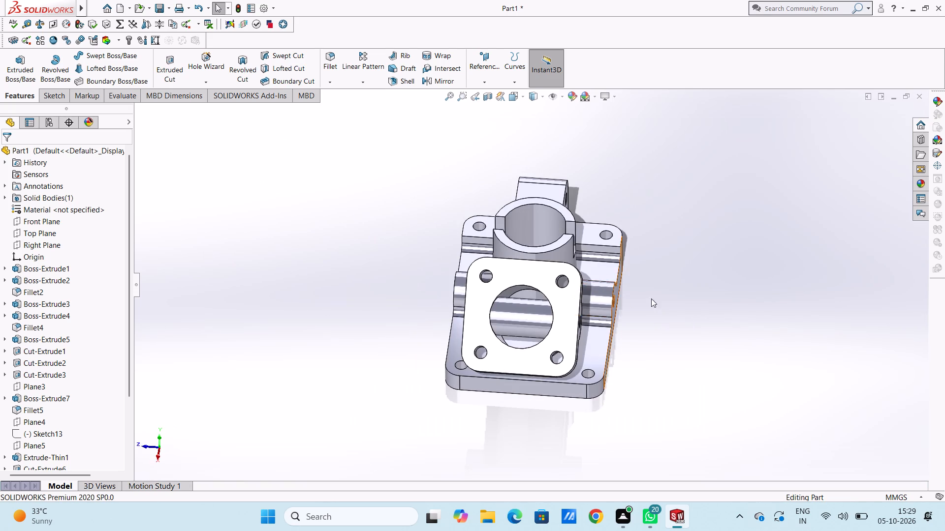
pyautogui.moveTo(669, 299); pyautogui.dragTo(676, 301, button='middle')
pyautogui.click(577, 313)
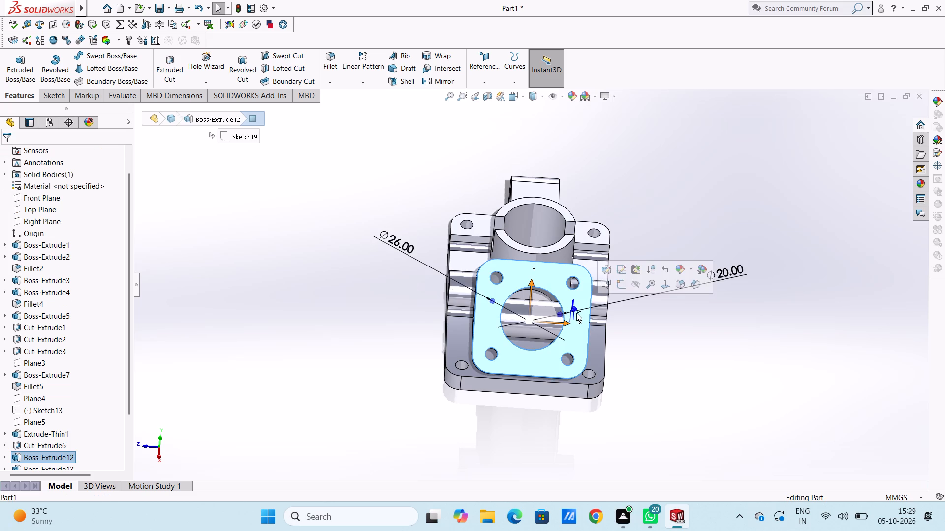
pyautogui.click(619, 286)
pyautogui.click(649, 244)
pyautogui.moveTo(672, 220); pyautogui.dragTo(668, 229, button='middle')
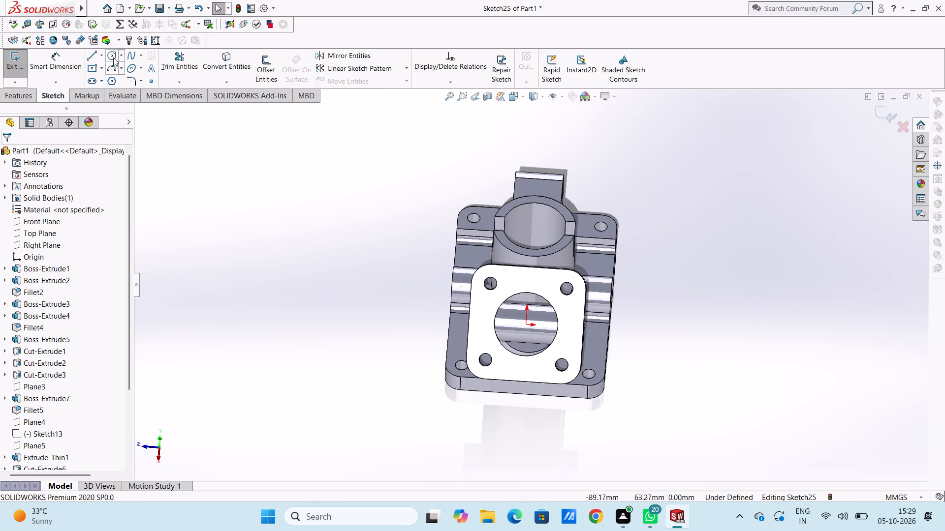
pyautogui.click(113, 53)
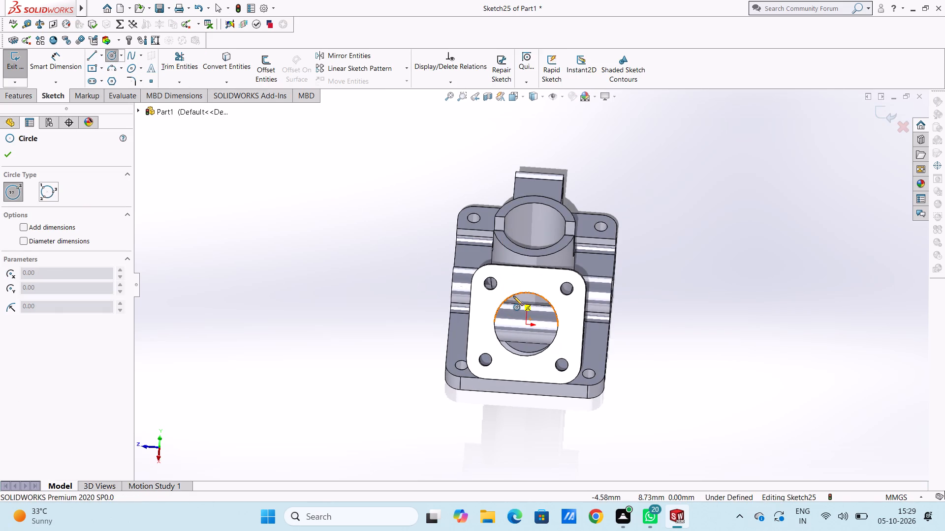
pyautogui.click(527, 324)
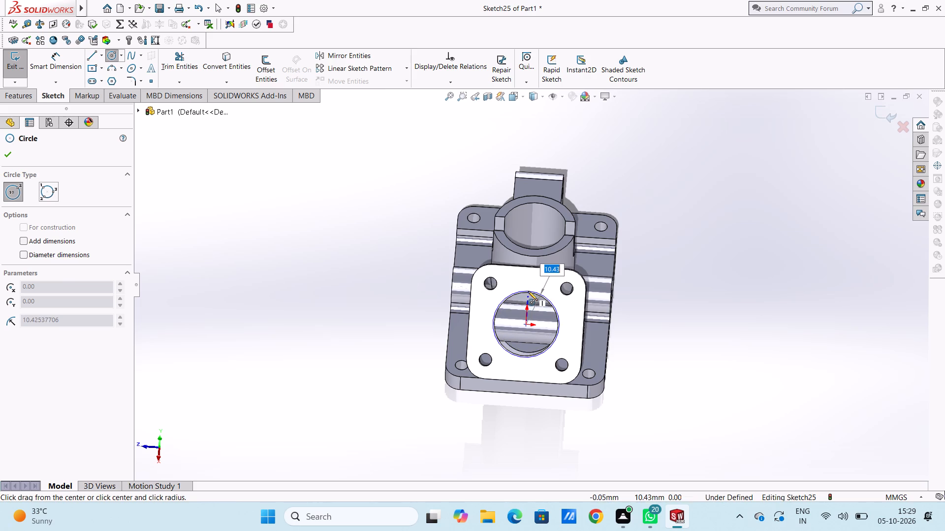
pyautogui.click(555, 342)
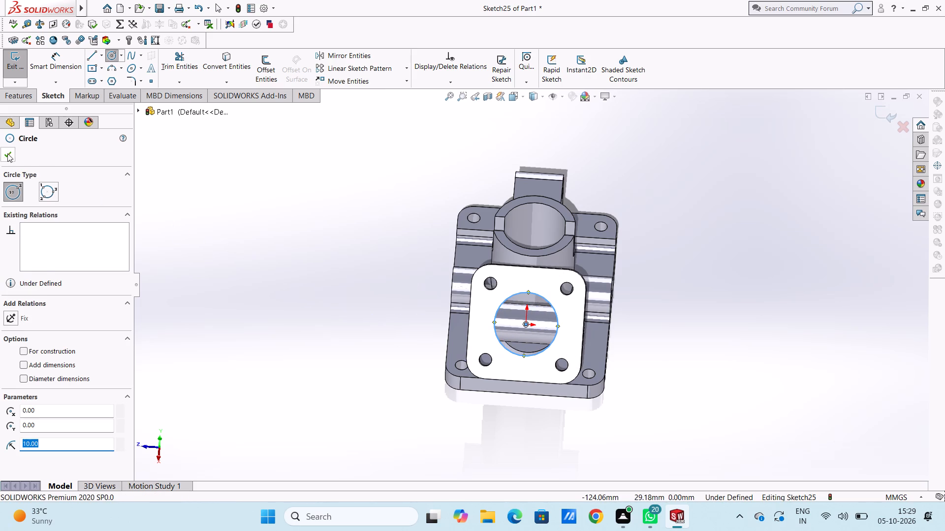
pyautogui.click(7, 153)
# Dimension the bore circle on the flange face with a 20 mm diameter.
pyautogui.click(68, 74)
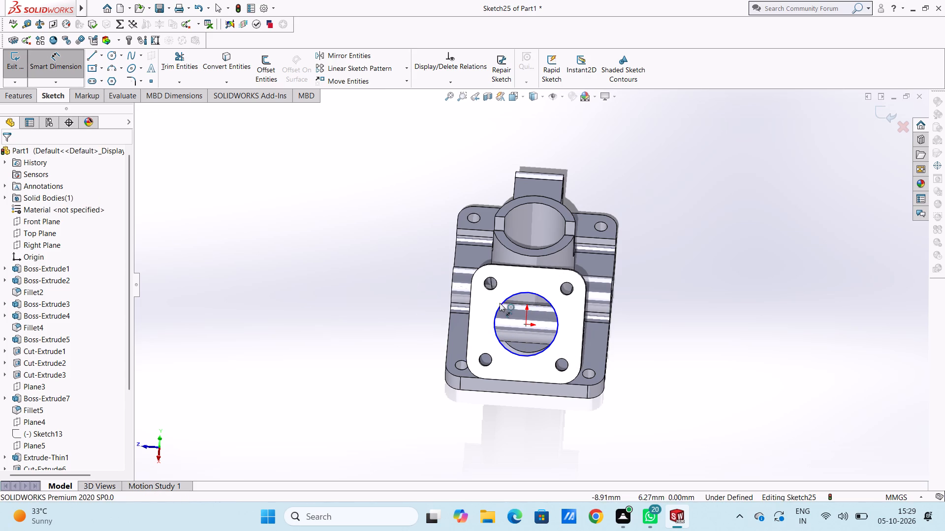
pyautogui.click(500, 303)
pyautogui.click(349, 211)
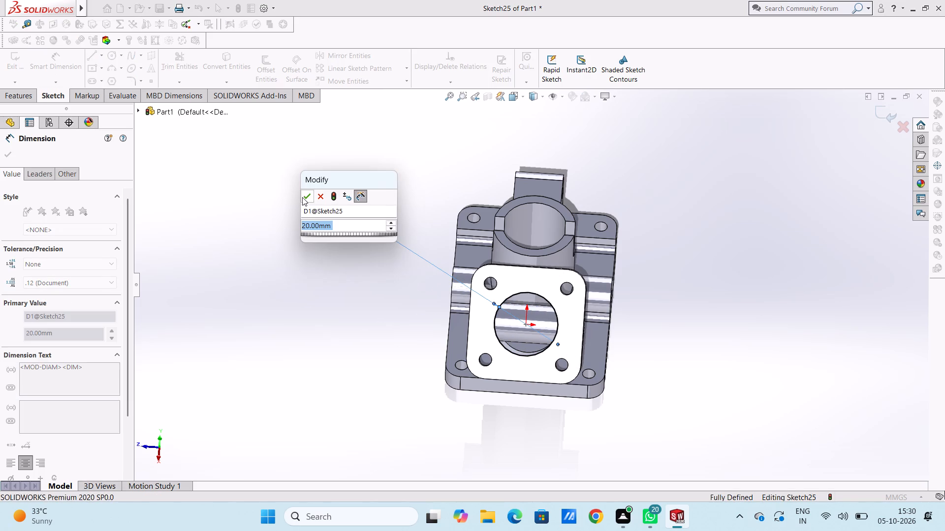
pyautogui.click(302, 197)
pyautogui.click(298, 205)
pyautogui.moveTo(415, 174); pyautogui.dragTo(374, 177, button='middle')
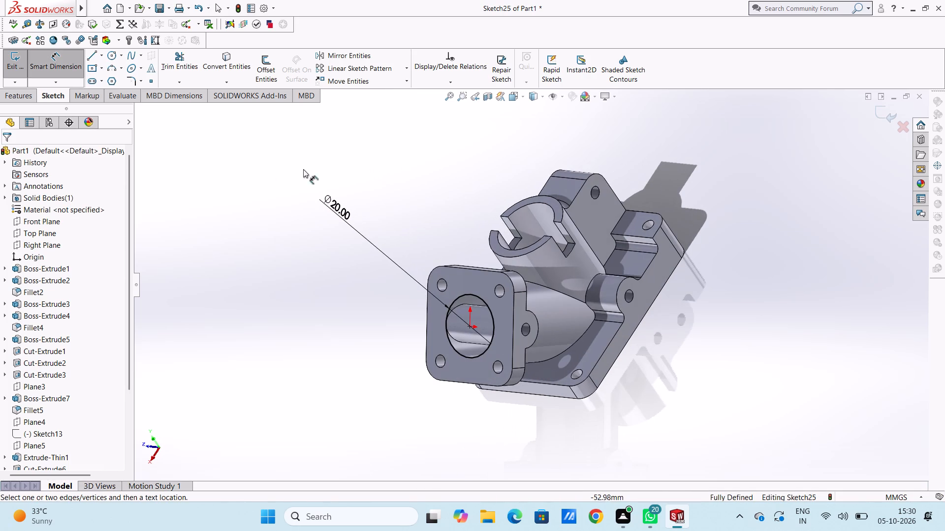
# Cut-extrude the 20 mm bore circle on the angled flange blind to a depth of 20 mm.
pyautogui.click(54, 67)
pyautogui.click(14, 95)
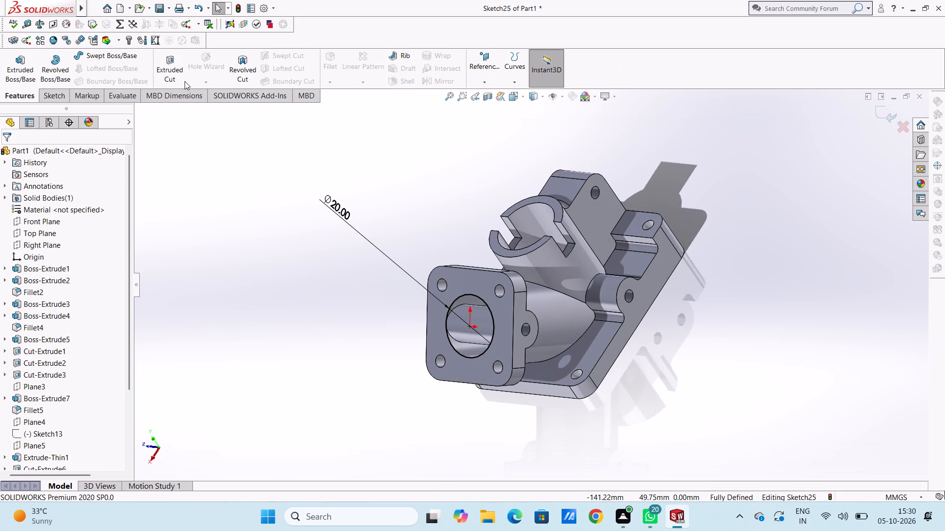
pyautogui.click(183, 74)
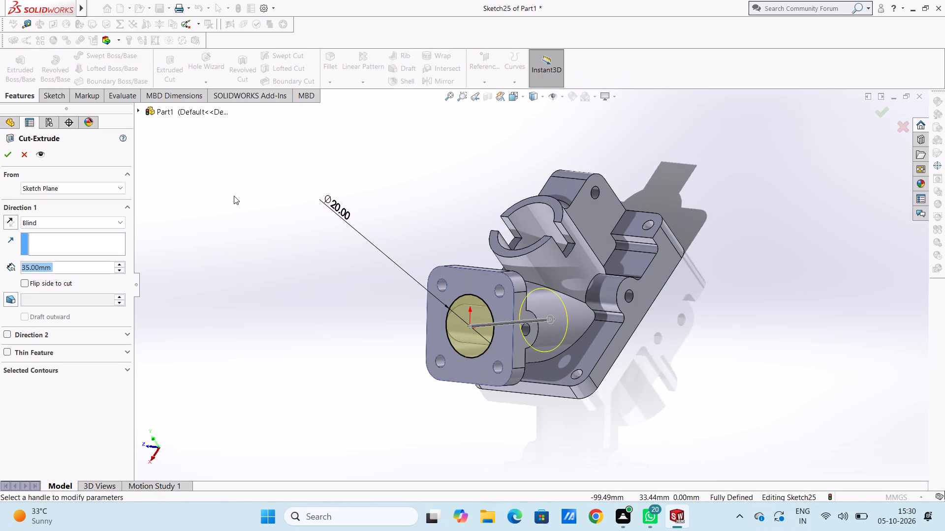
pyautogui.write('20')
pyautogui.press('Return')
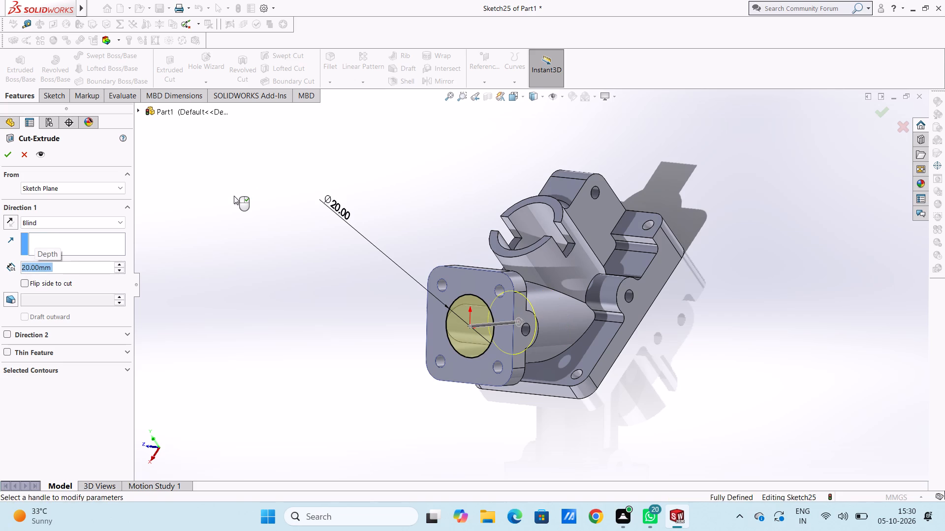
pyautogui.click(6, 158)
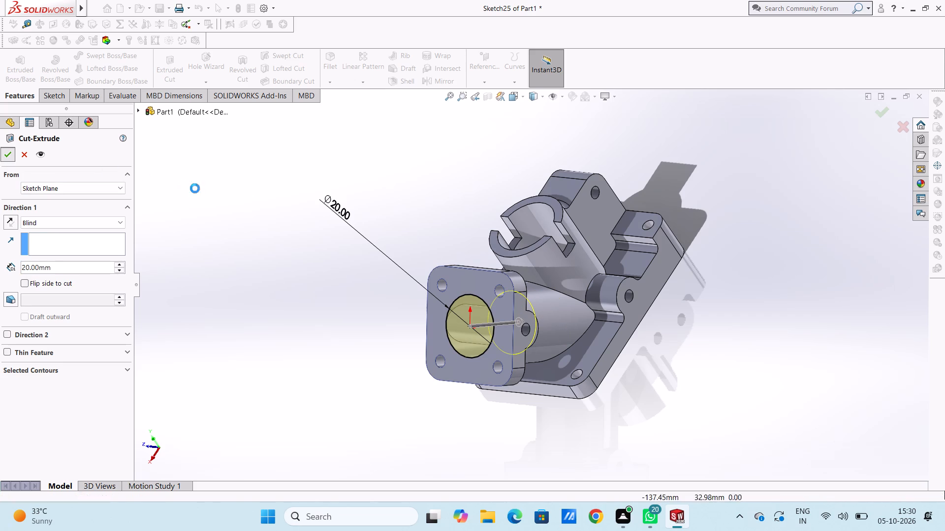
pyautogui.click(207, 195)
# Examine the flange bore and the inside of the angled tube from several viewing angles, including the right view.
pyautogui.moveTo(223, 198); pyautogui.dragTo(264, 191, button='middle')
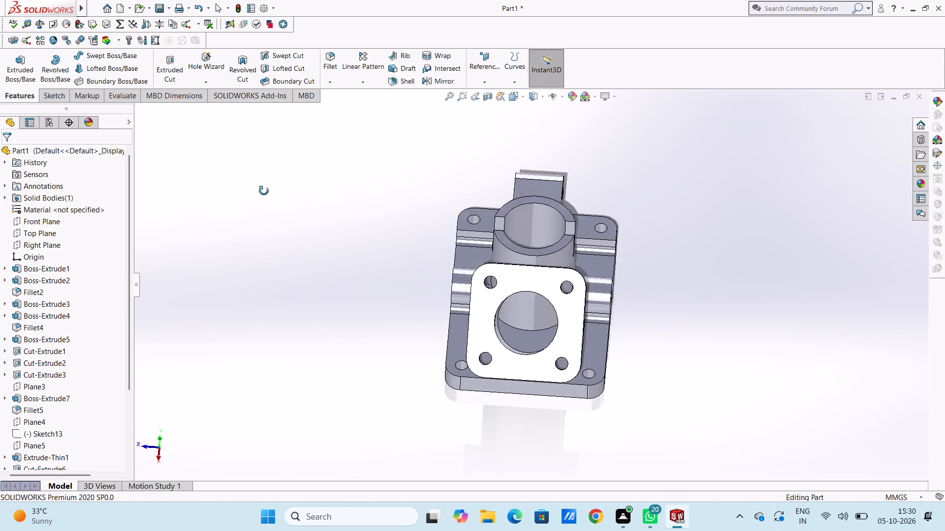
pyautogui.moveTo(264, 191); pyautogui.dragTo(300, 193, button='middle')
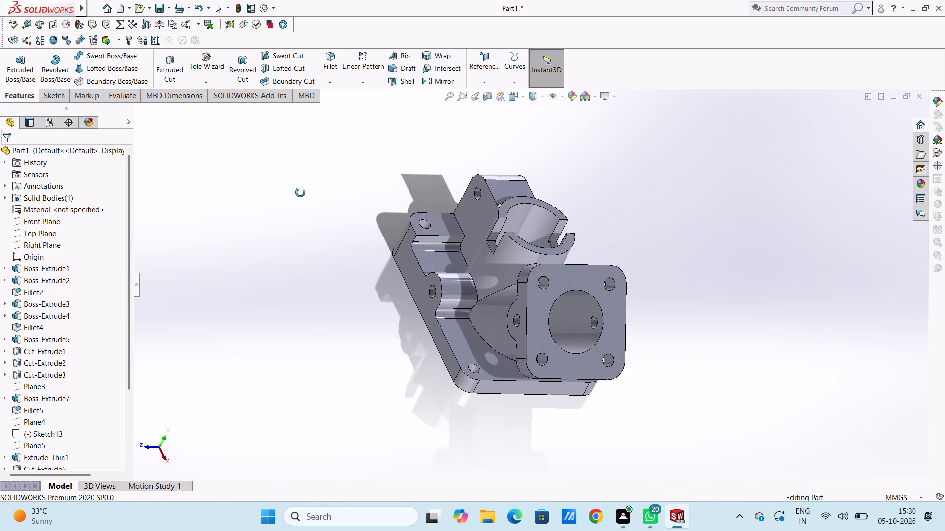
pyautogui.moveTo(300, 193); pyautogui.dragTo(276, 182, button='middle')
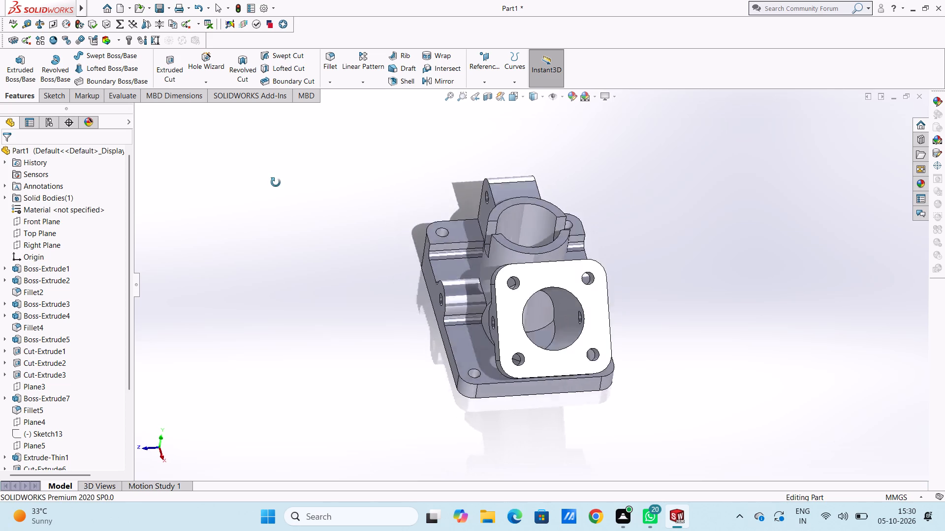
pyautogui.moveTo(276, 182); pyautogui.dragTo(320, 347, button='middle')
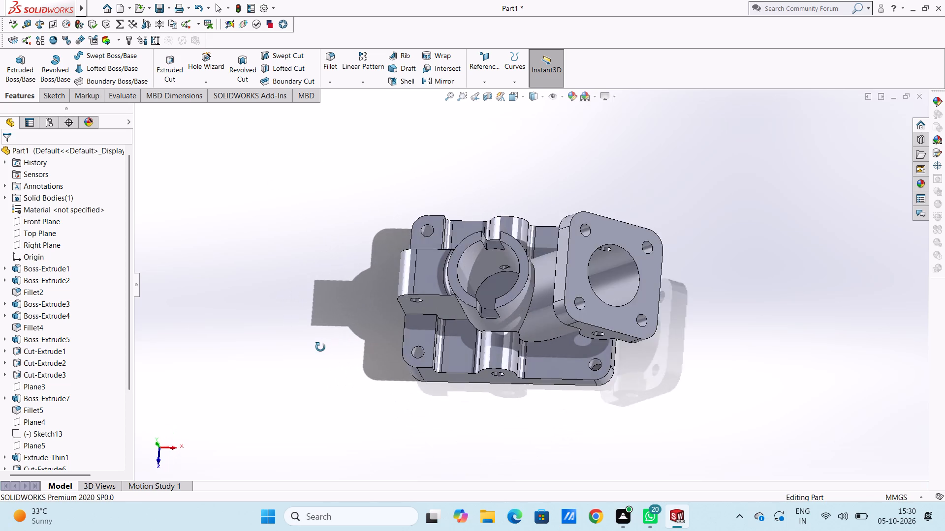
pyautogui.moveTo(320, 347); pyautogui.dragTo(275, 130, button='middle')
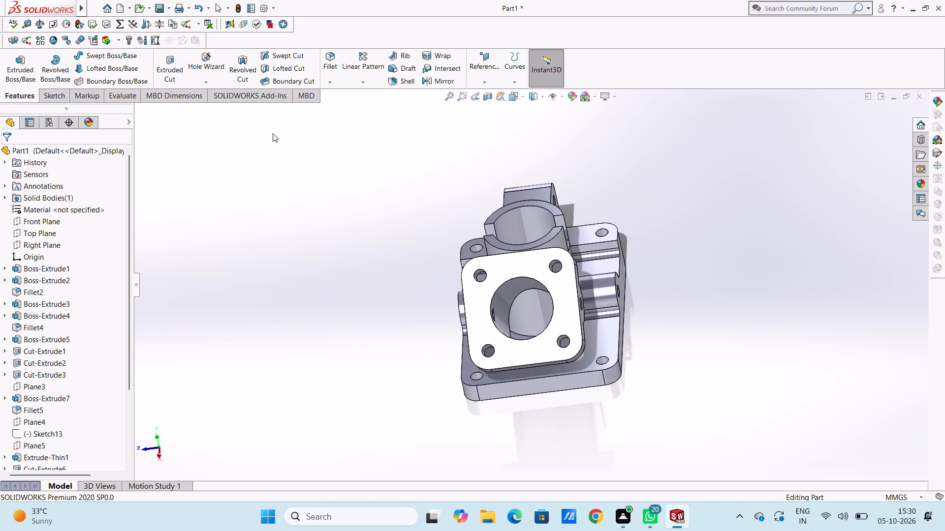
pyautogui.moveTo(255, 258); pyautogui.dragTo(266, 246, button='middle')
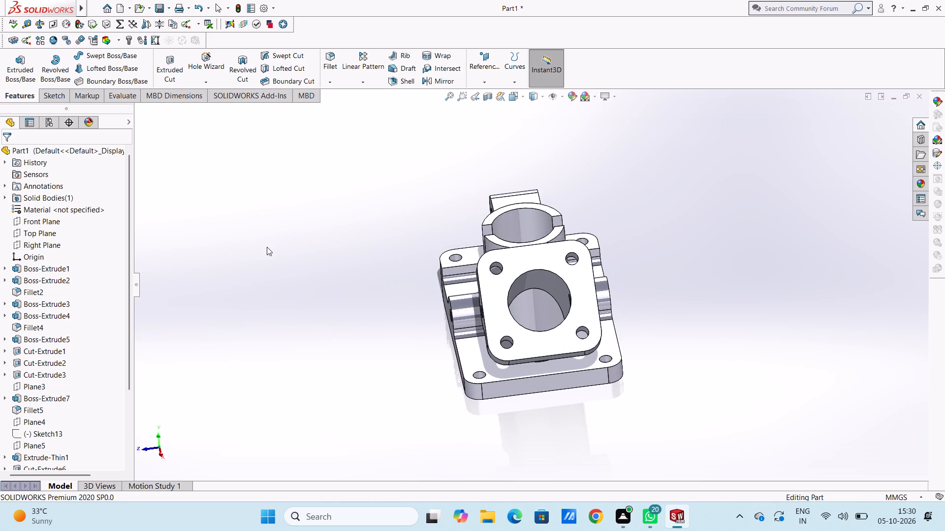
pyautogui.hotkey('ctrl', '4')
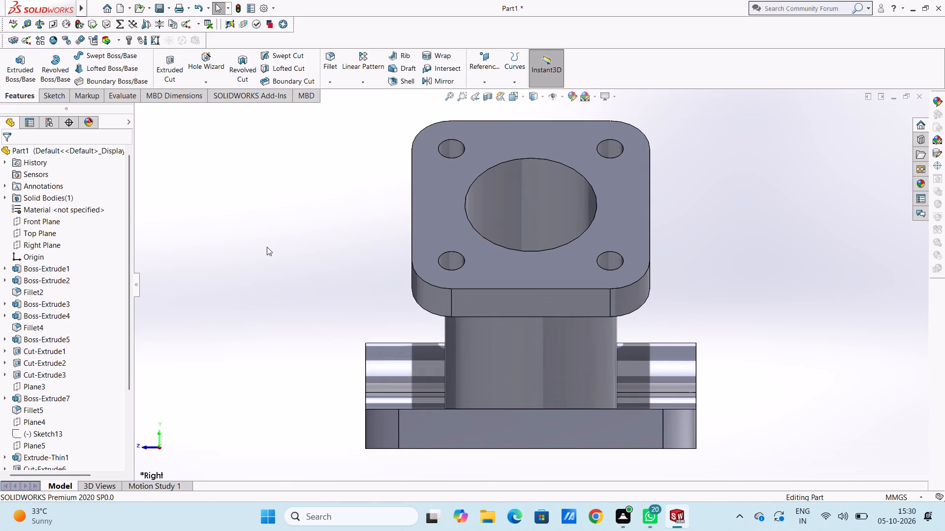
pyautogui.scroll(3, 267, 247)
pyautogui.moveTo(586, 163); pyautogui.dragTo(582, 241, button='middle')
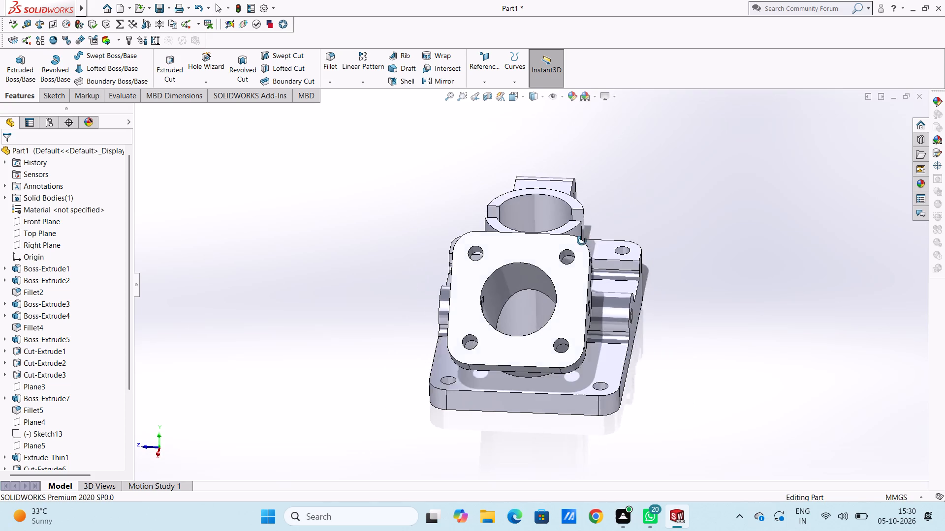
pyautogui.moveTo(582, 241); pyautogui.dragTo(585, 260, button='middle')
pyautogui.moveTo(680, 182); pyautogui.dragTo(682, 188, button='middle')
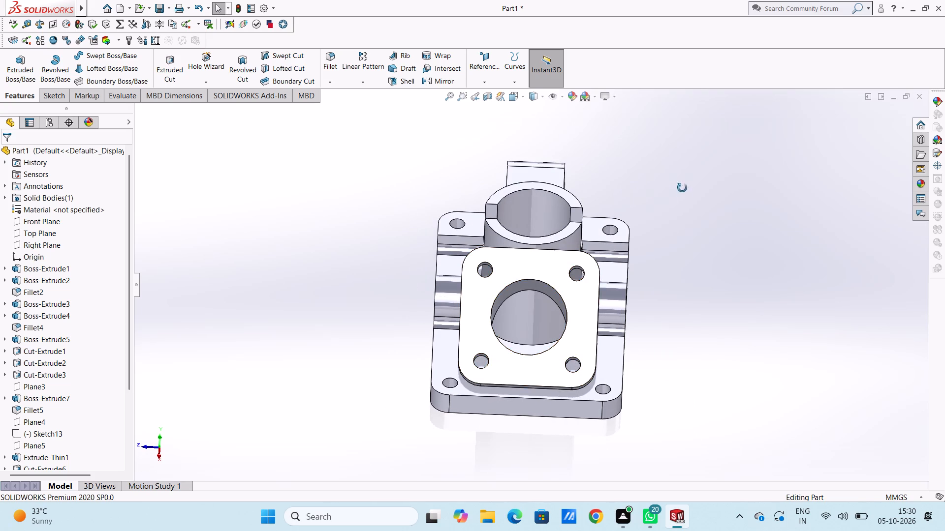
pyautogui.moveTo(682, 188); pyautogui.dragTo(680, 198, button='middle')
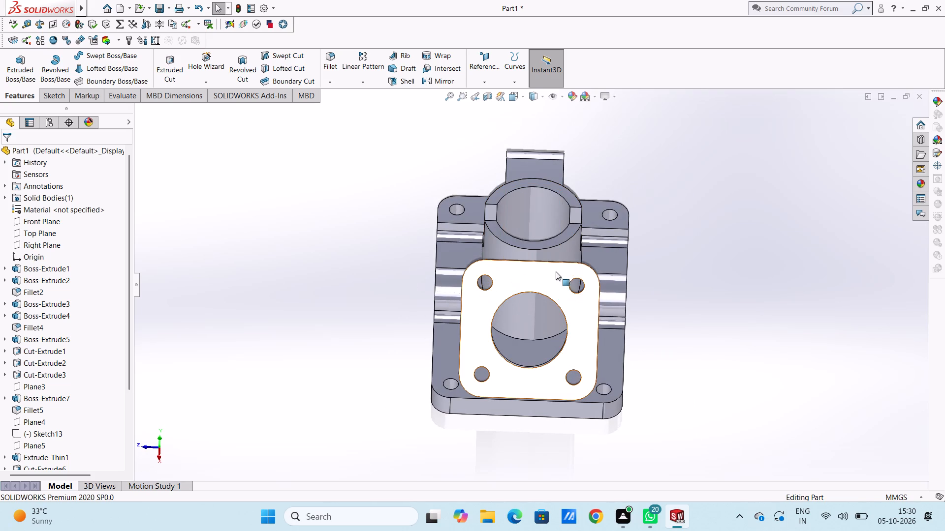
# Start a sketch on the angled flange's outer face and draw a circle of 10 mm radius at the origin over the bore edge.
pyautogui.click(545, 279)
pyautogui.click(587, 252)
pyautogui.click(711, 194)
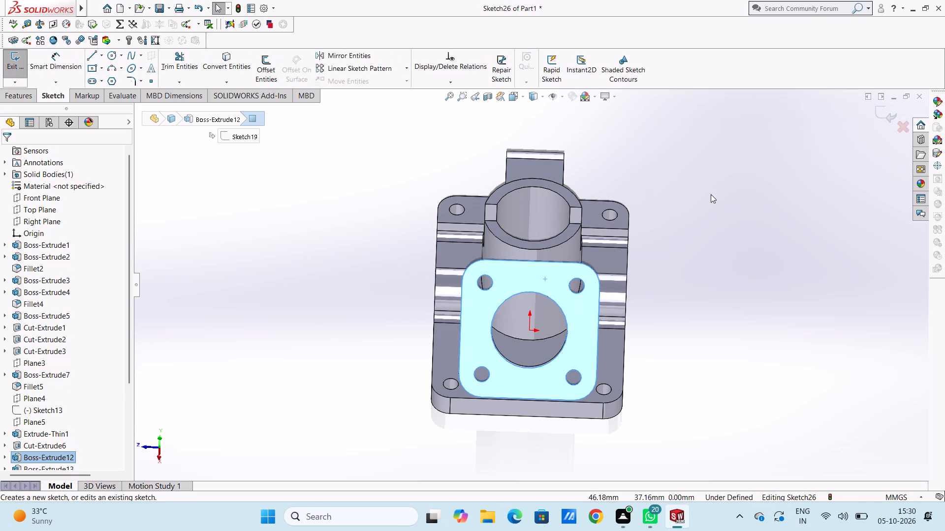
pyautogui.click(111, 55)
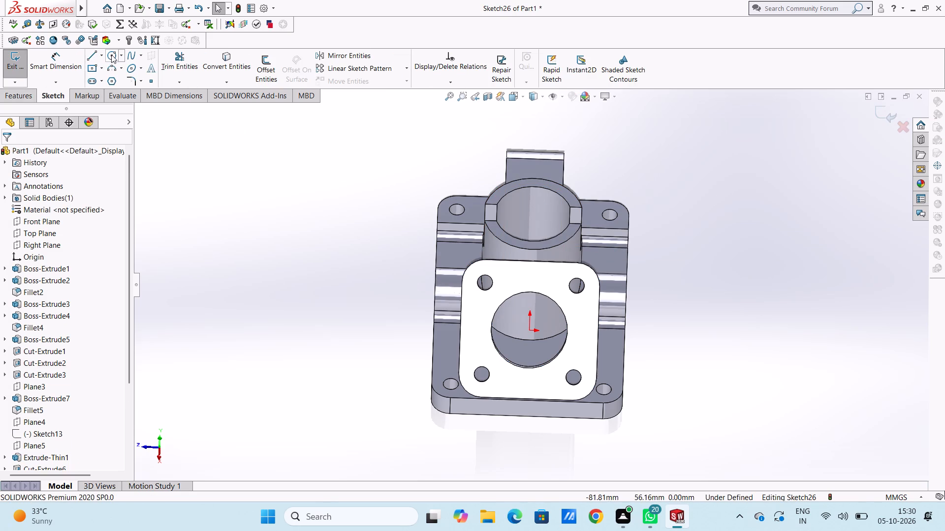
pyautogui.click(531, 331)
pyautogui.click(535, 294)
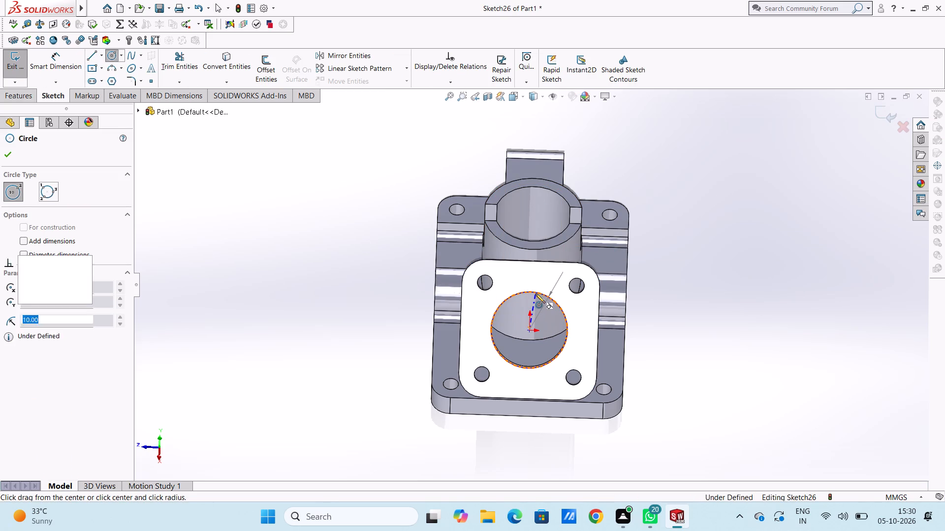
pyautogui.click(17, 157)
pyautogui.click(11, 153)
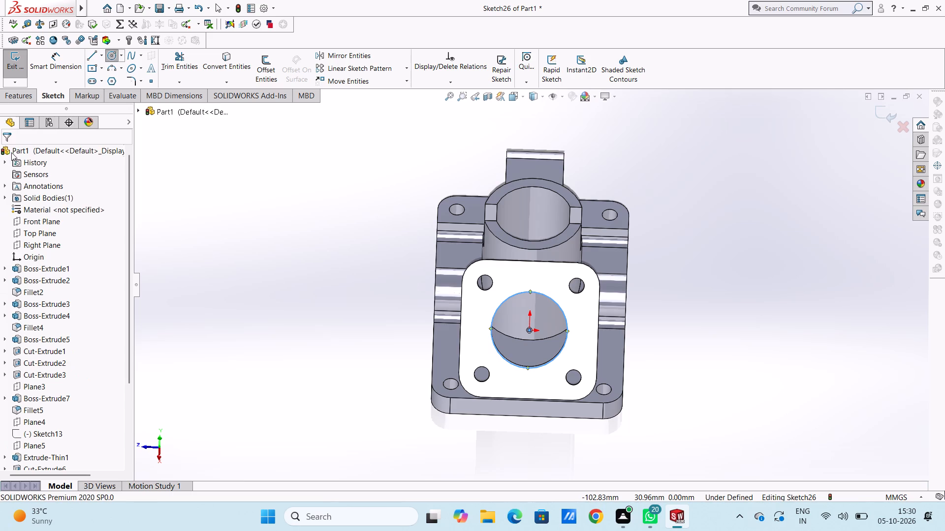
# Dimension the new bore circle on the flange face with a 20 mm diameter.
pyautogui.click(63, 62)
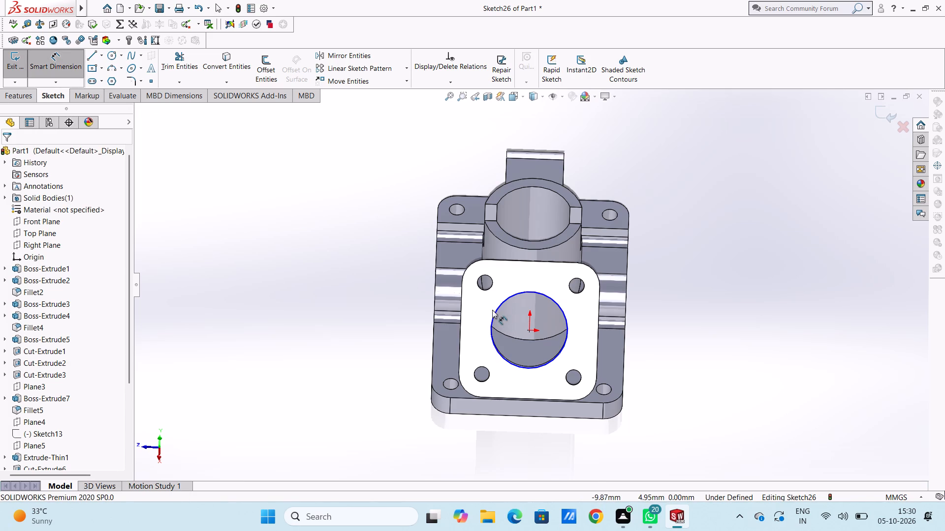
pyautogui.click(494, 311)
pyautogui.click(397, 218)
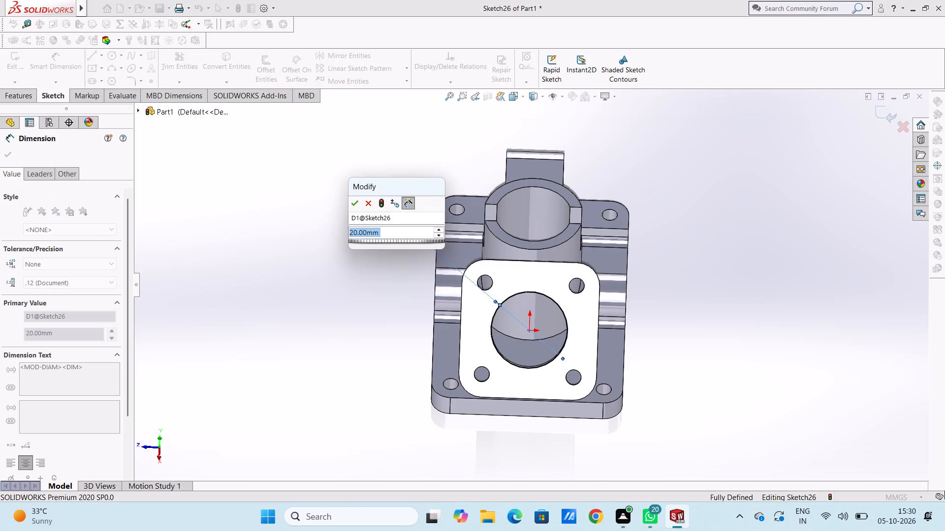
pyautogui.click(356, 204)
pyautogui.click(329, 204)
pyautogui.moveTo(326, 191); pyautogui.dragTo(357, 219, button='middle')
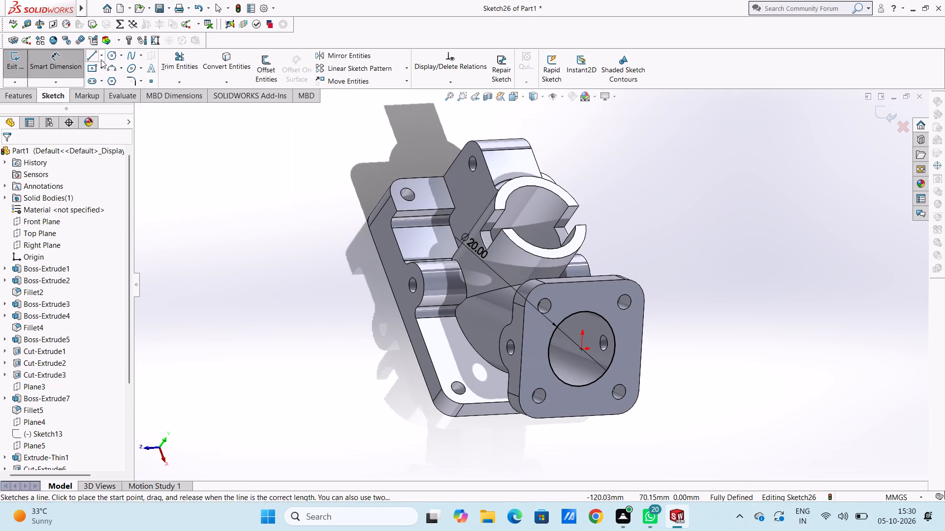
pyautogui.click(65, 61)
# Begin an extruded cut of the bore circle from the sketch plane with the Through All - Both end condition.
pyautogui.click(15, 95)
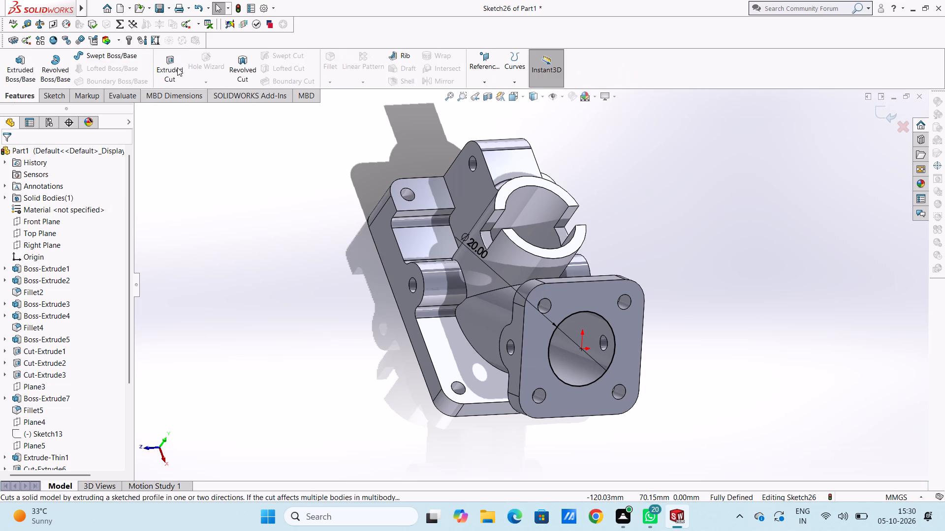
pyautogui.click(177, 67)
pyautogui.moveTo(209, 192); pyautogui.dragTo(266, 217, button='middle')
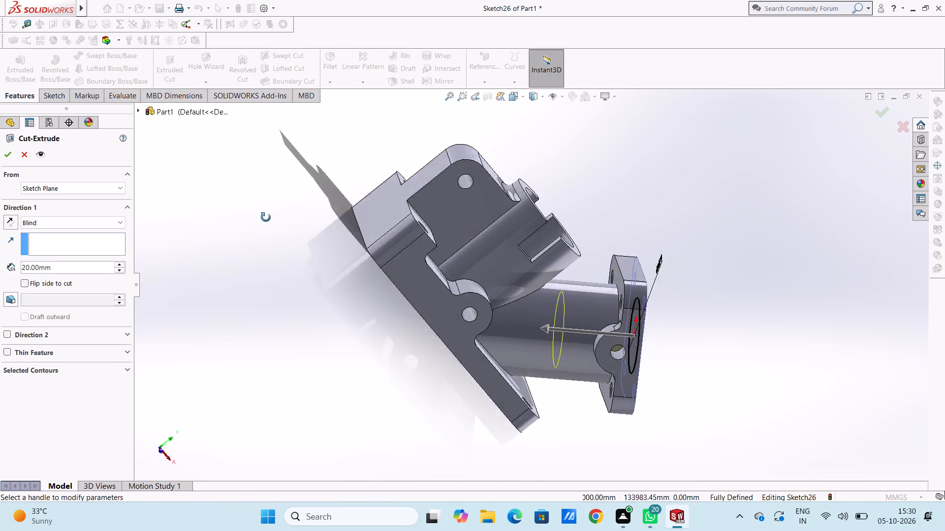
pyautogui.moveTo(266, 217); pyautogui.dragTo(181, 189, button='middle')
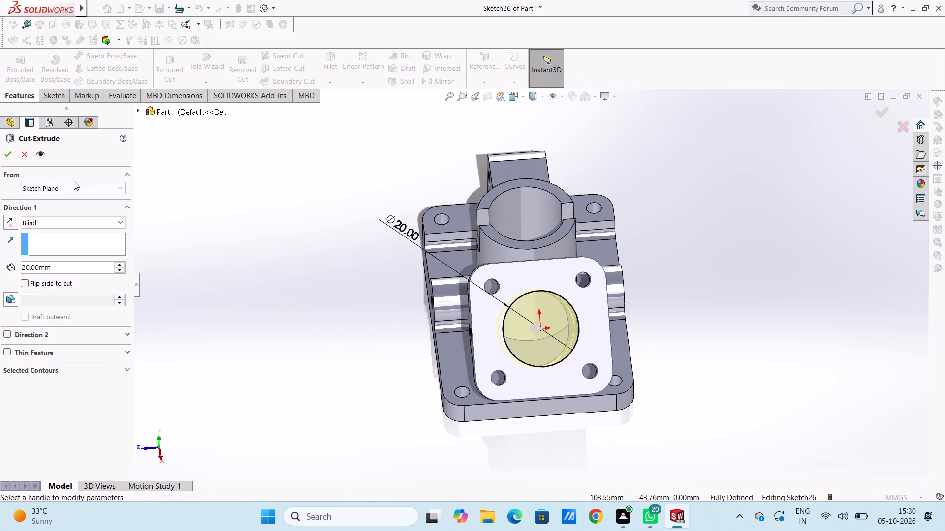
pyautogui.click(71, 187)
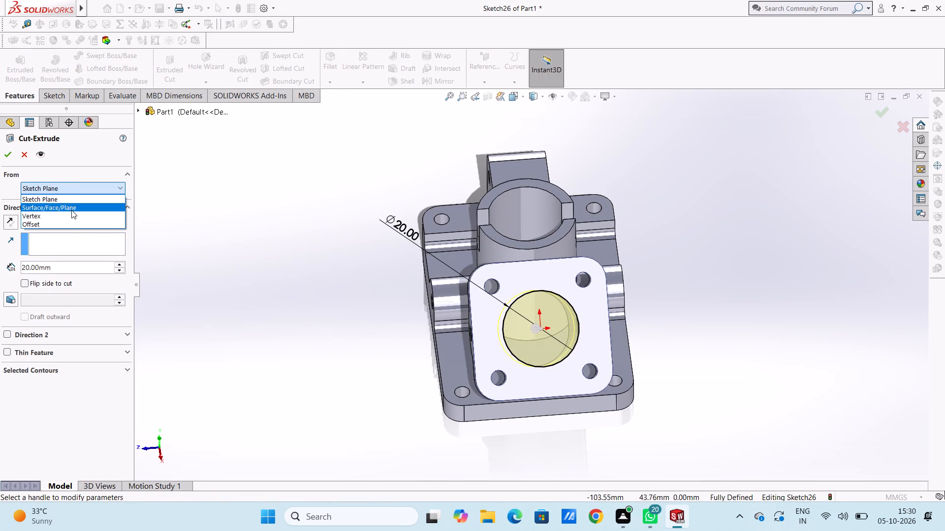
pyautogui.click(201, 214)
pyautogui.click(77, 220)
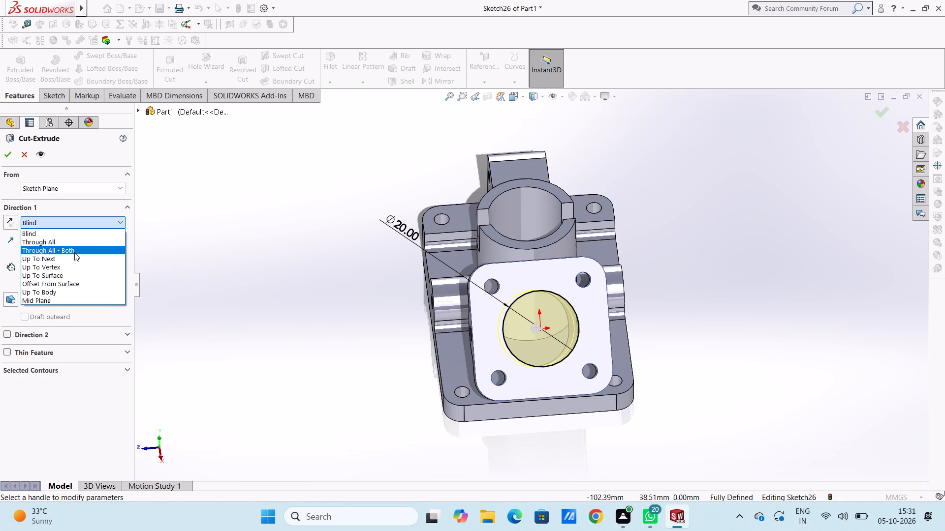
pyautogui.click(74, 252)
pyautogui.moveTo(240, 226); pyautogui.dragTo(242, 225, button='middle')
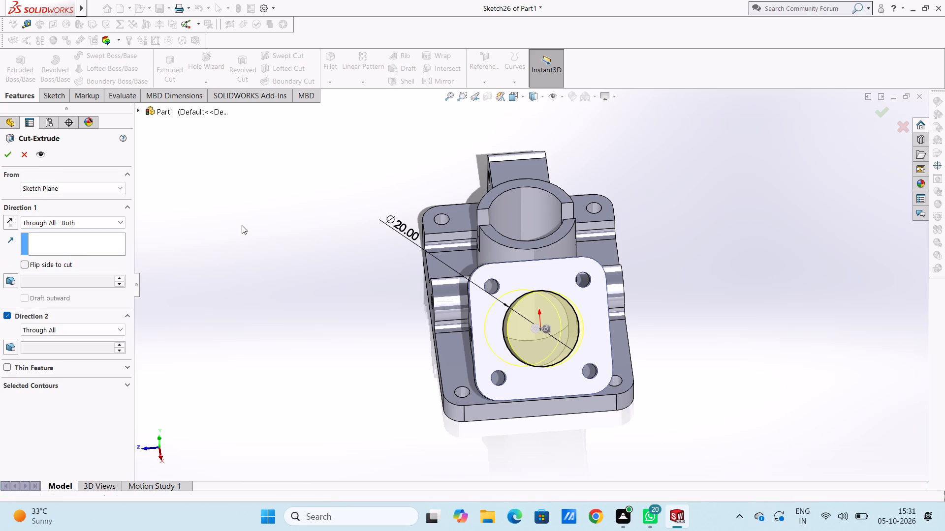
pyautogui.moveTo(242, 225); pyautogui.dragTo(289, 237, button='middle')
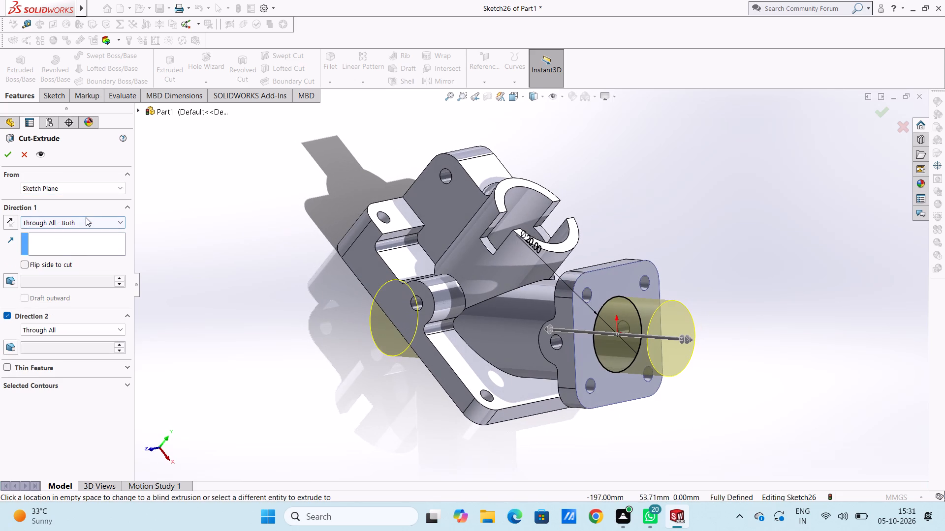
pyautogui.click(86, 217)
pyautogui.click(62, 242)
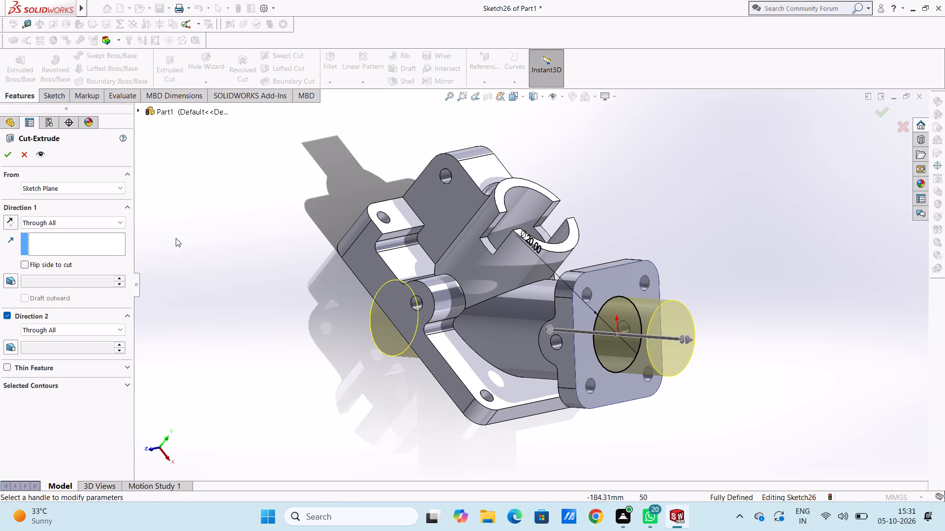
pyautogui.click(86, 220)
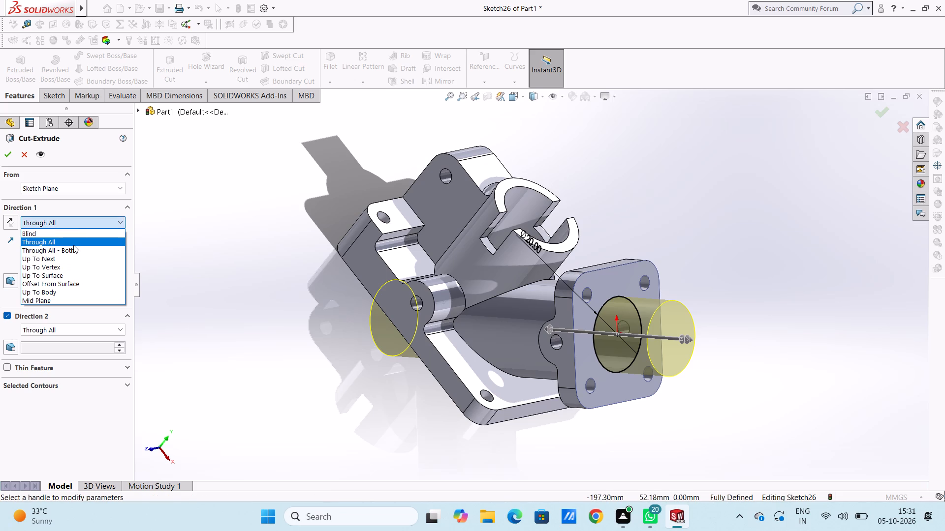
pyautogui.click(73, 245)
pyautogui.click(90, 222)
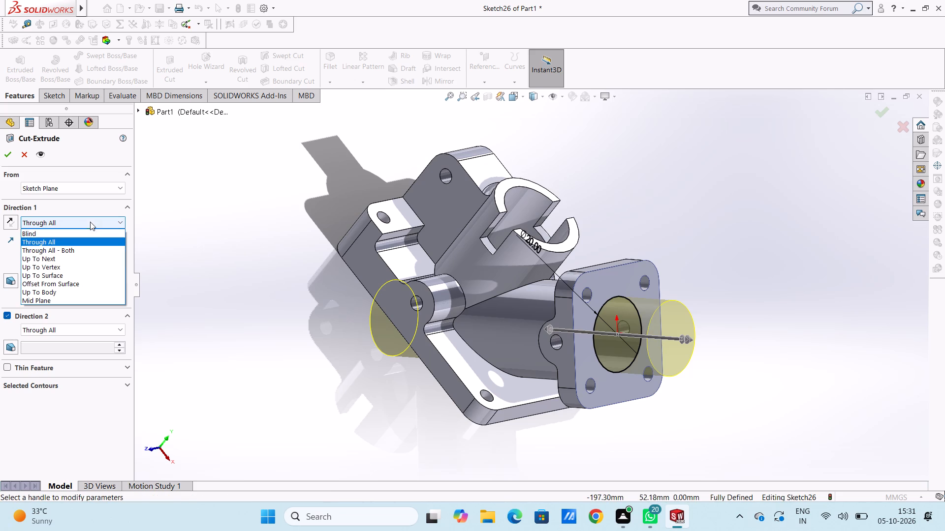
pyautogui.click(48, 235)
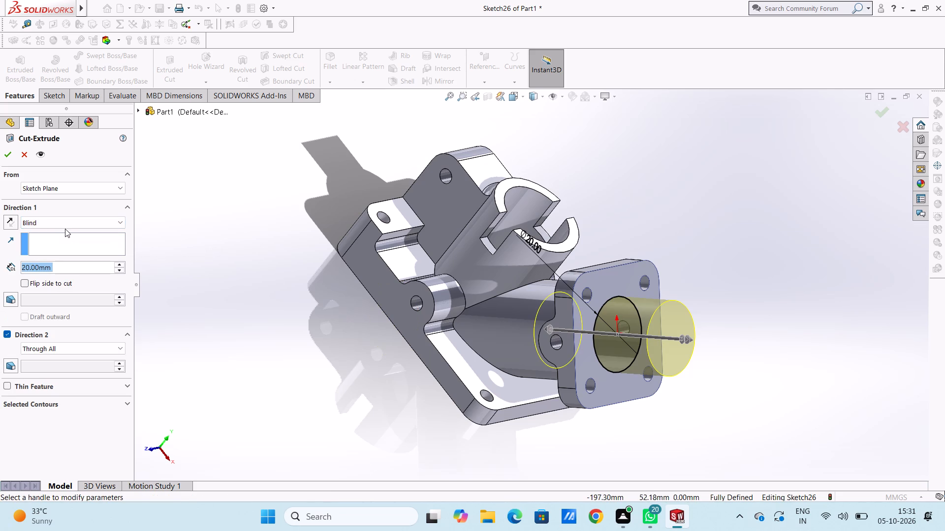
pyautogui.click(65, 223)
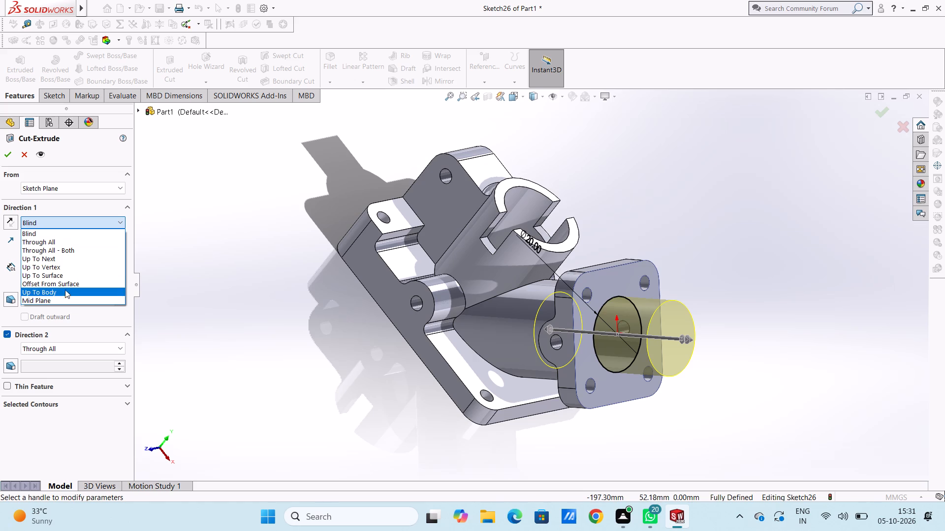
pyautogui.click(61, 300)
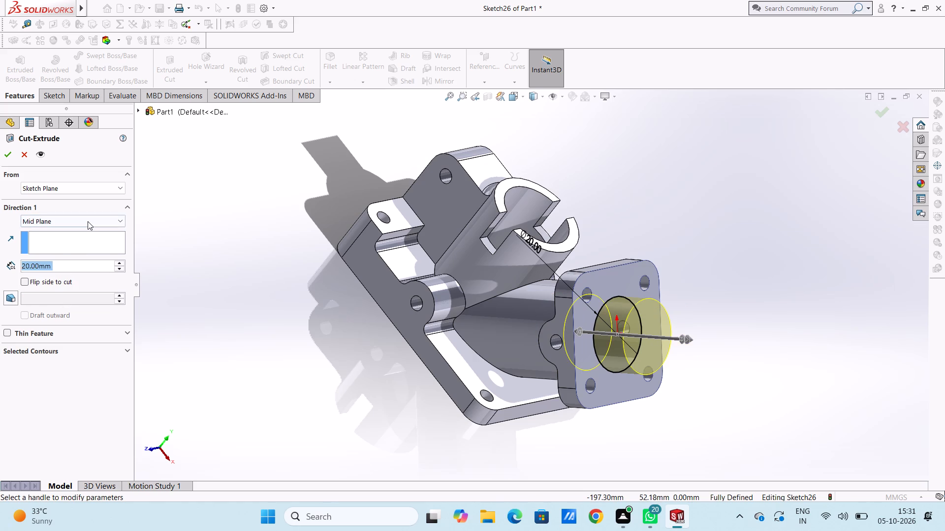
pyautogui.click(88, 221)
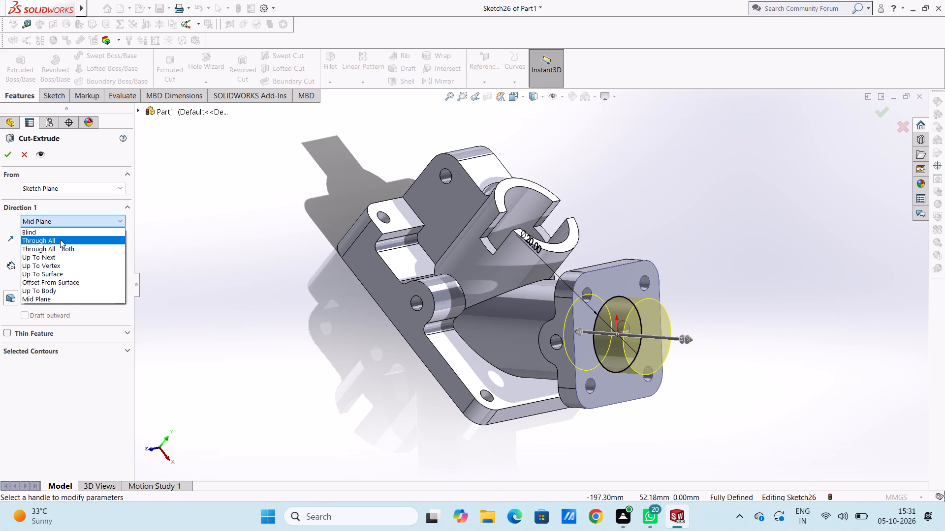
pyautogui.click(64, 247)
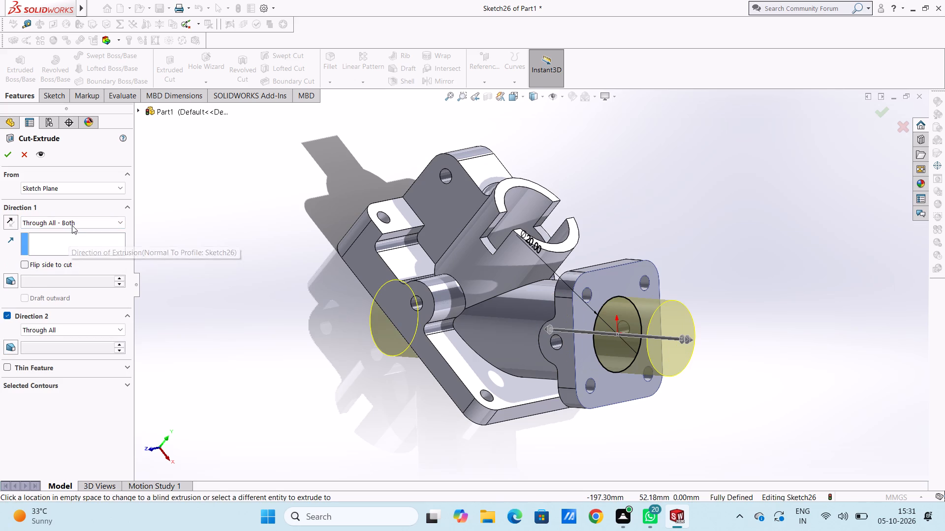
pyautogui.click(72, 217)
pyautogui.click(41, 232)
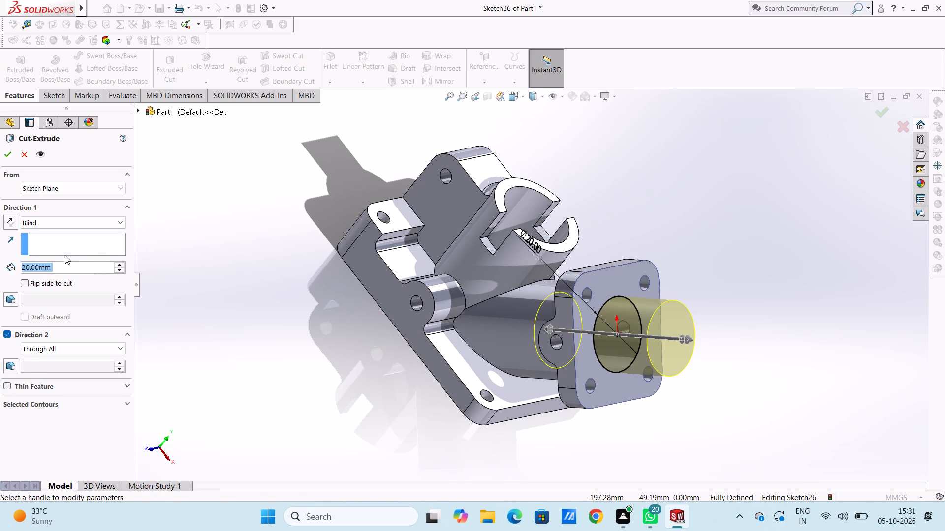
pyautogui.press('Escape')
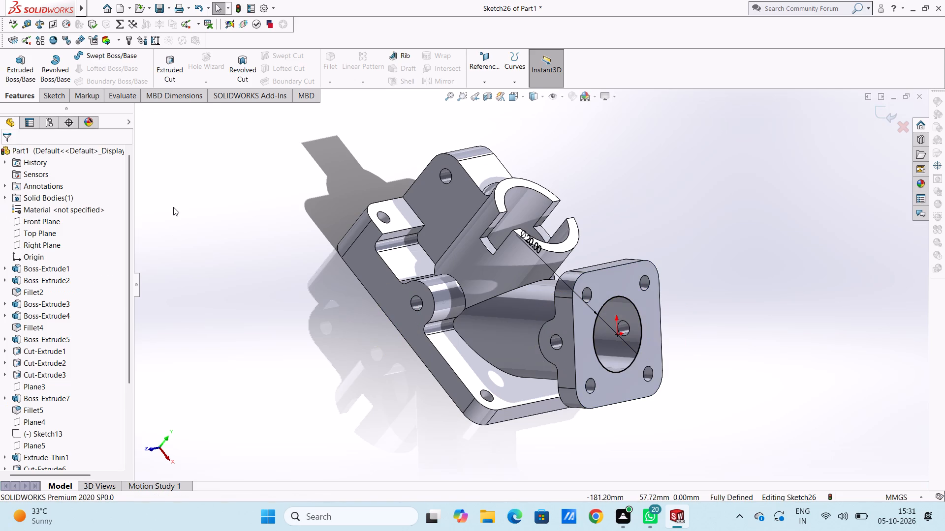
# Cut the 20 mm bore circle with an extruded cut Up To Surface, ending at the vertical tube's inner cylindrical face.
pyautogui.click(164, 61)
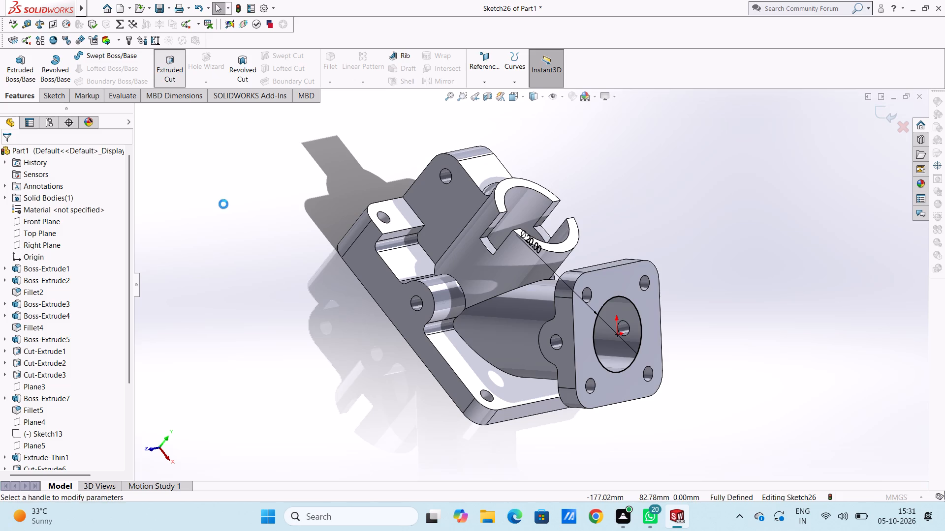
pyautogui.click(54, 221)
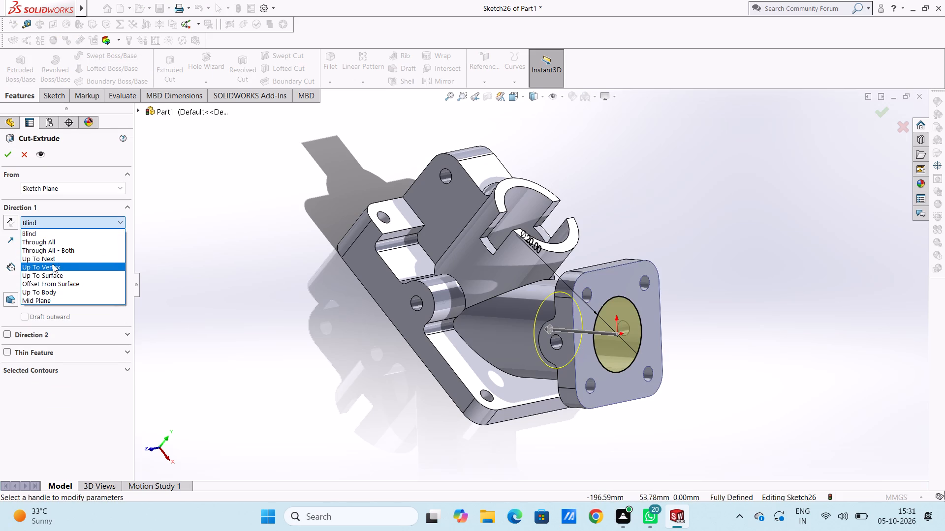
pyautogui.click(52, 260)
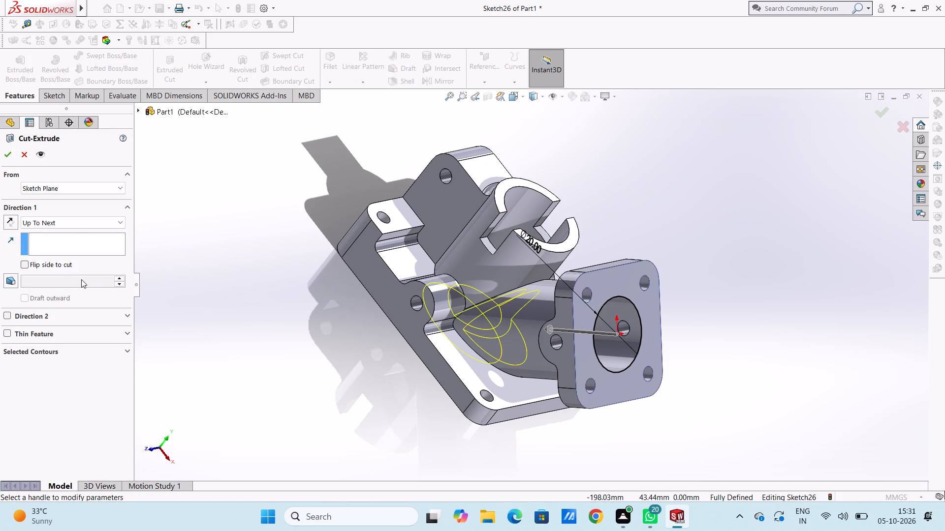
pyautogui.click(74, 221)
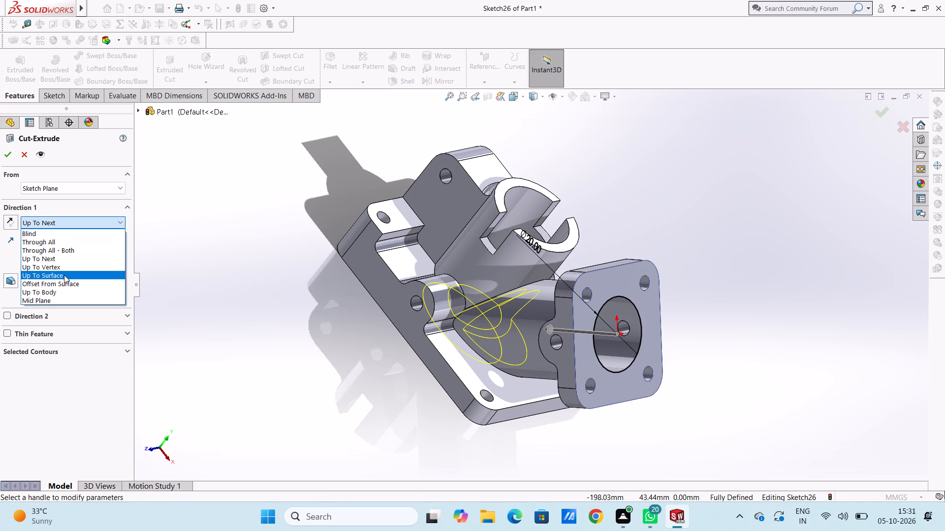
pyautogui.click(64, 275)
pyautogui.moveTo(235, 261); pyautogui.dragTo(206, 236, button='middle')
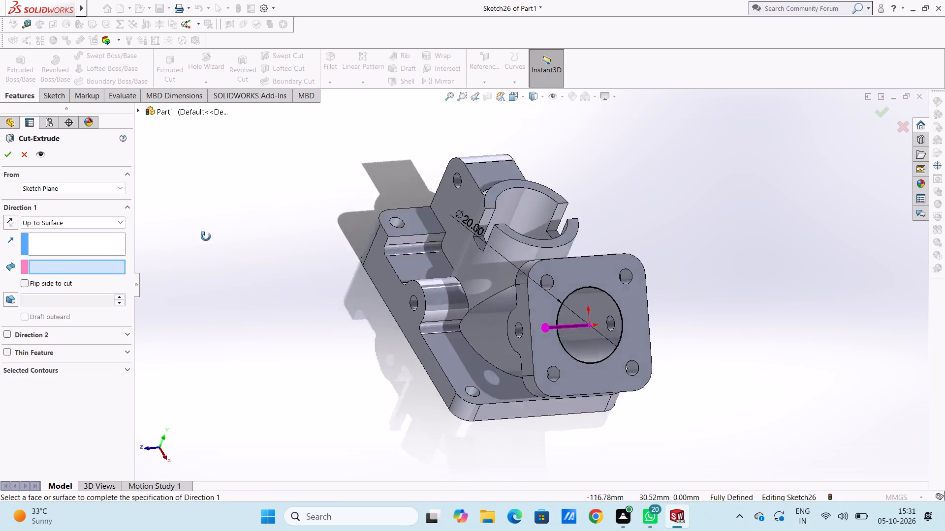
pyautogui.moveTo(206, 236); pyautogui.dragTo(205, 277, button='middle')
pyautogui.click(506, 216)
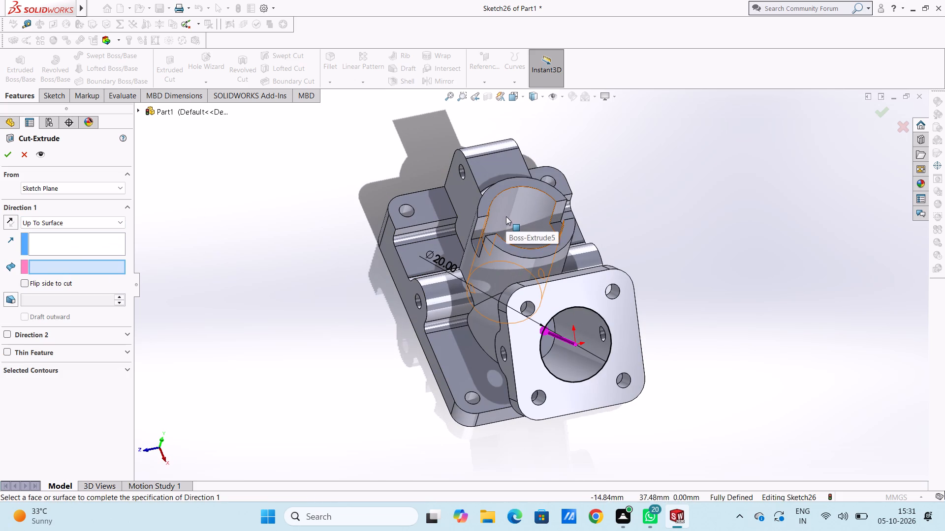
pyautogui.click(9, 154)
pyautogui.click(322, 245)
# Examine the flange bore and its junction with the vertical tube's interior from several viewing angles.
pyautogui.moveTo(308, 244); pyautogui.dragTo(282, 201, button='middle')
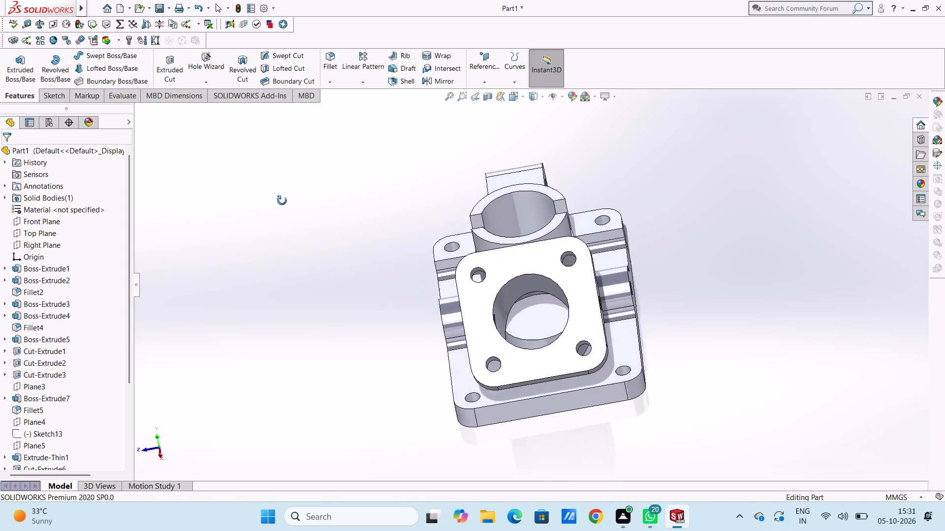
pyautogui.moveTo(282, 201); pyautogui.dragTo(308, 287, button='middle')
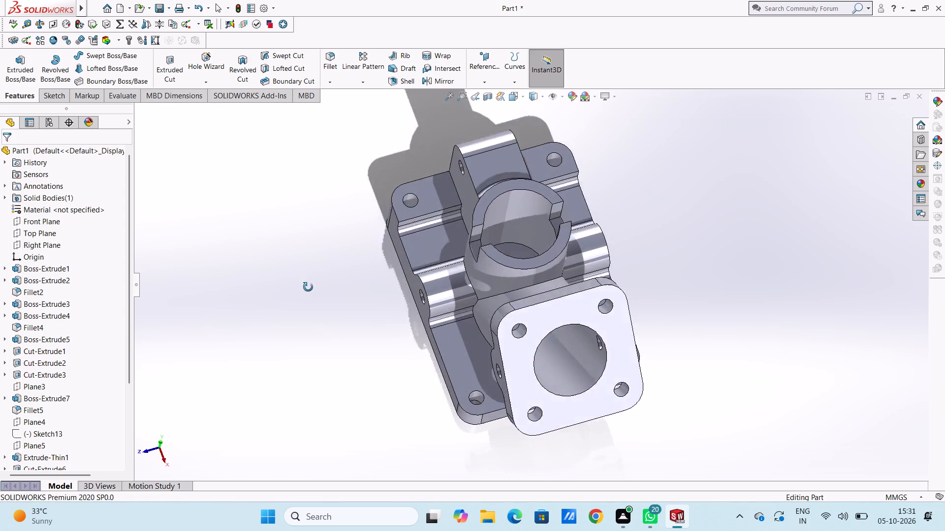
pyautogui.moveTo(308, 287); pyautogui.dragTo(292, 224, button='middle')
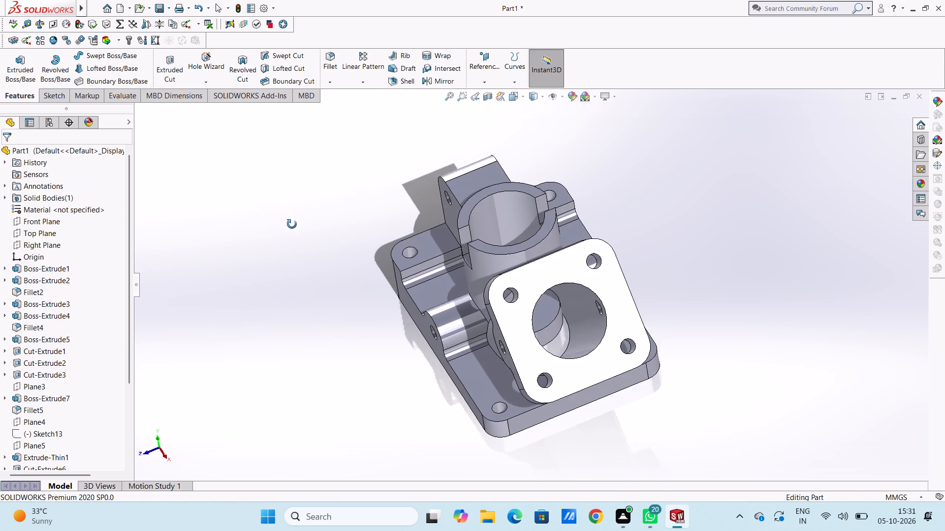
pyautogui.moveTo(292, 224); pyautogui.dragTo(275, 214, button='middle')
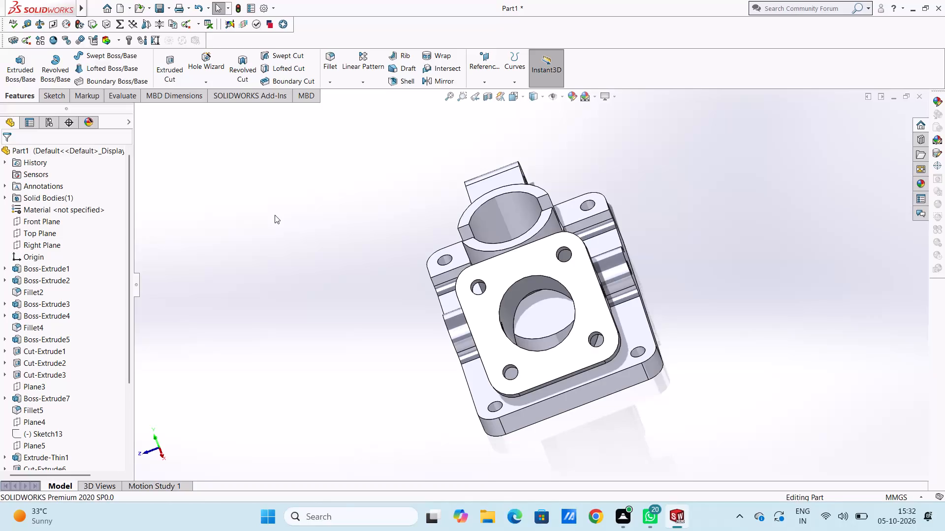
pyautogui.moveTo(318, 226); pyautogui.dragTo(366, 373, button='middle')
pyautogui.scroll(-1, 361, 370)
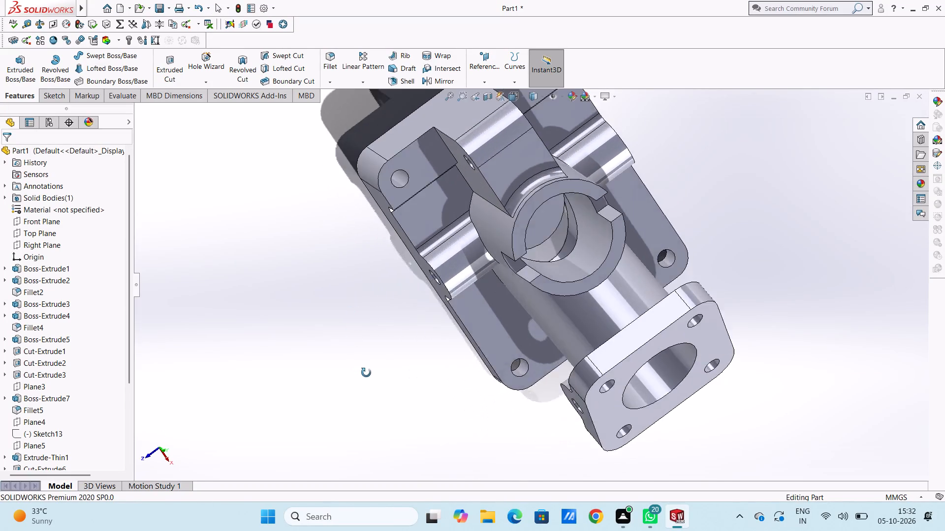
pyautogui.moveTo(366, 373); pyautogui.dragTo(314, 257, button='middle')
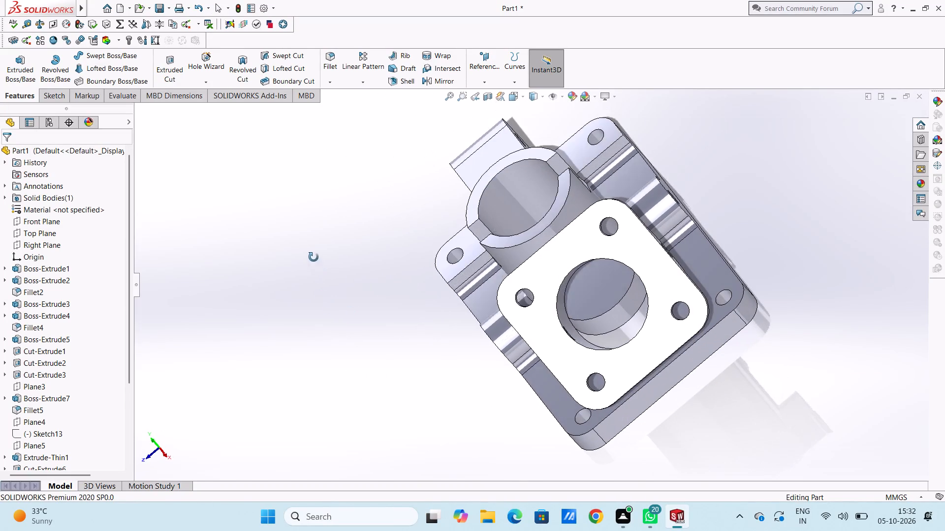
pyautogui.moveTo(314, 257); pyautogui.dragTo(314, 258, button='middle')
pyautogui.moveTo(373, 368); pyautogui.dragTo(373, 341, button='middle')
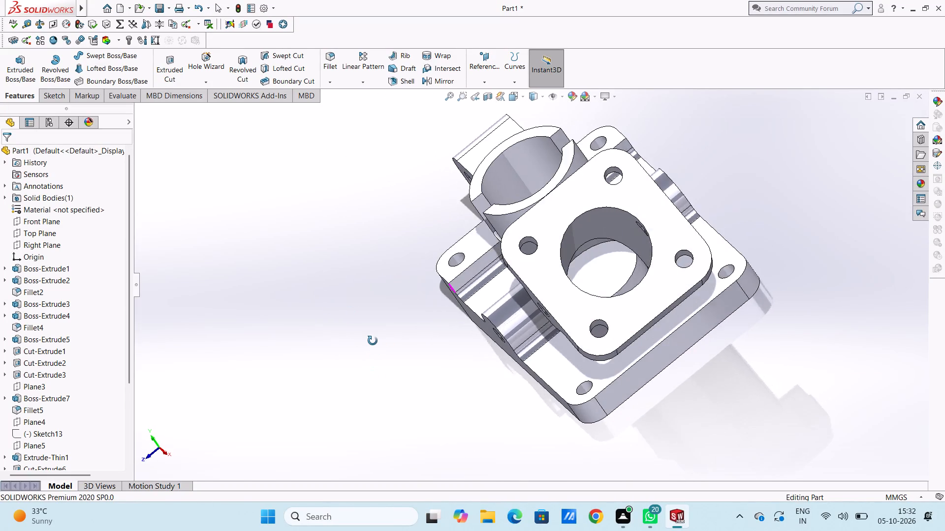
pyautogui.moveTo(373, 341); pyautogui.dragTo(388, 348, button='middle')
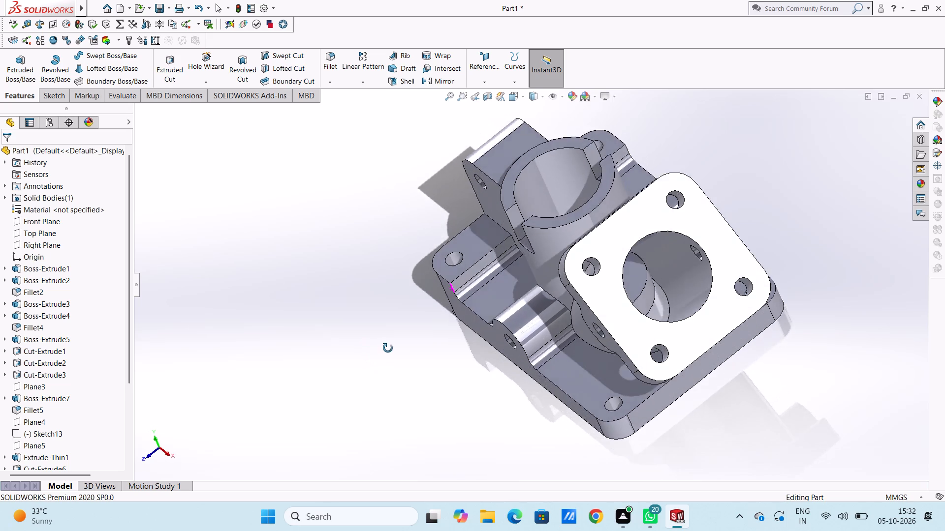
pyautogui.moveTo(388, 348); pyautogui.dragTo(382, 357, button='middle')
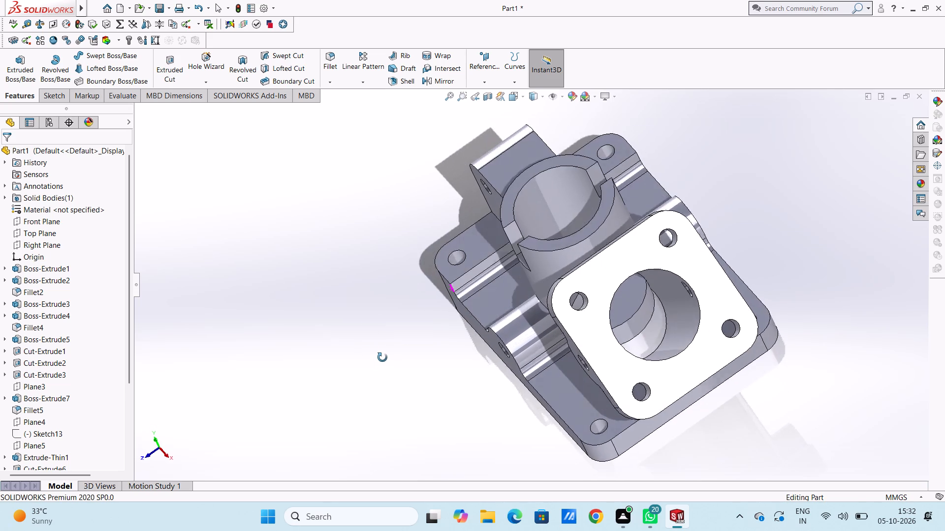
pyautogui.moveTo(382, 357); pyautogui.dragTo(377, 344, button='middle')
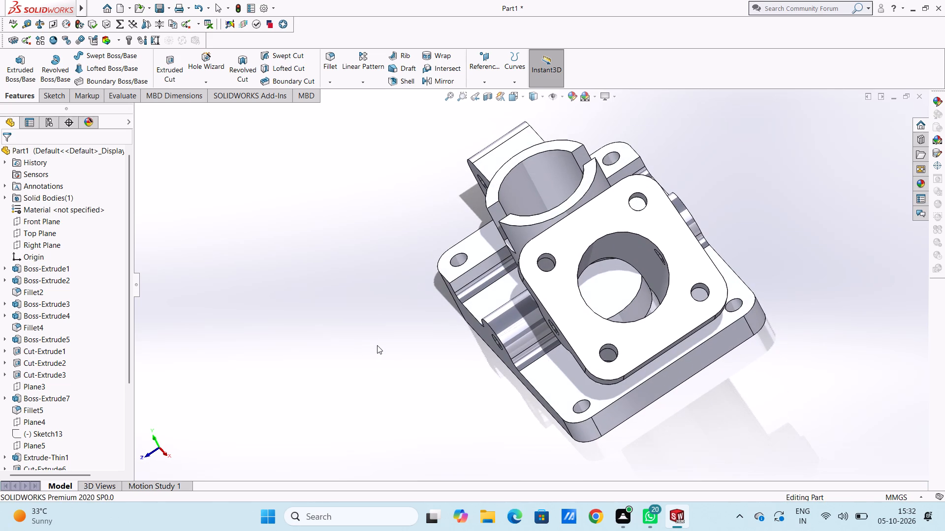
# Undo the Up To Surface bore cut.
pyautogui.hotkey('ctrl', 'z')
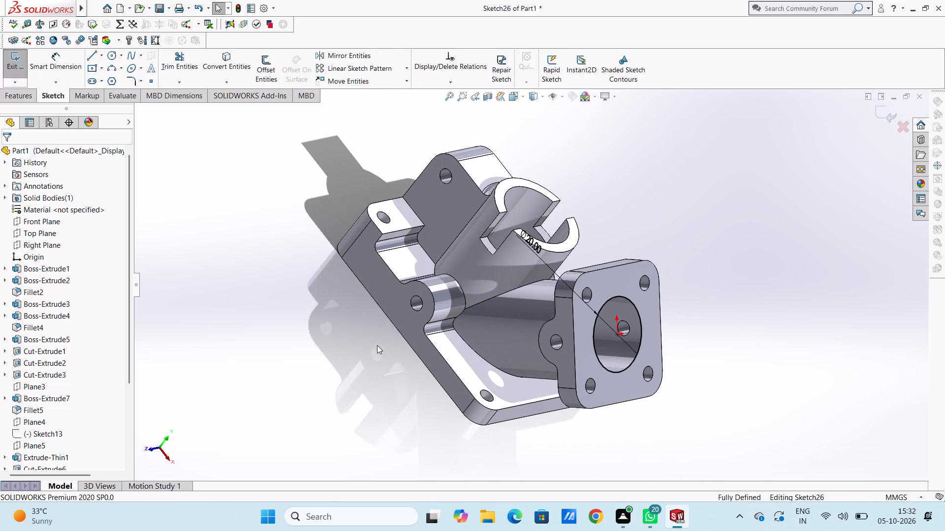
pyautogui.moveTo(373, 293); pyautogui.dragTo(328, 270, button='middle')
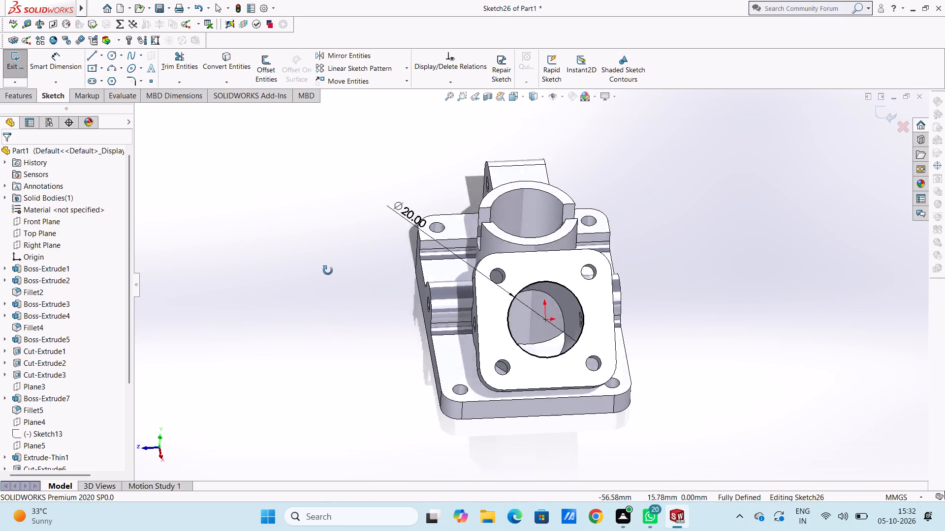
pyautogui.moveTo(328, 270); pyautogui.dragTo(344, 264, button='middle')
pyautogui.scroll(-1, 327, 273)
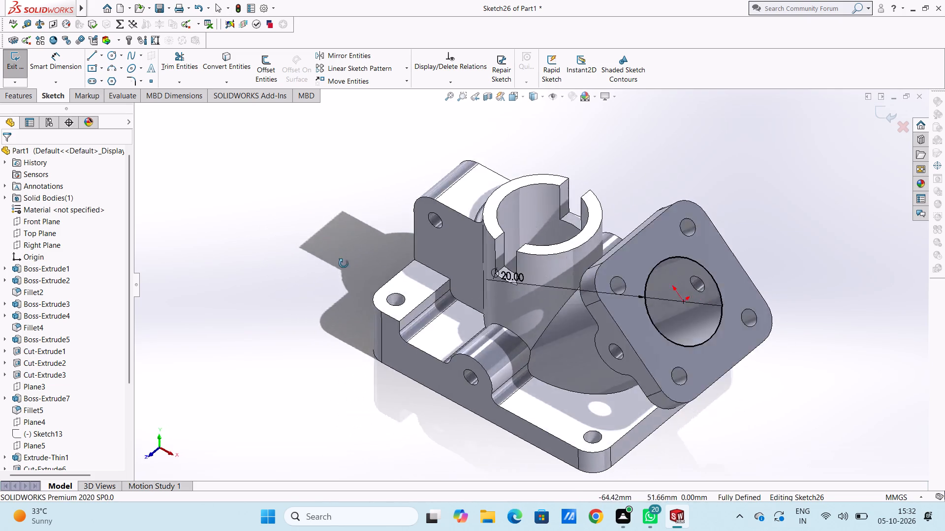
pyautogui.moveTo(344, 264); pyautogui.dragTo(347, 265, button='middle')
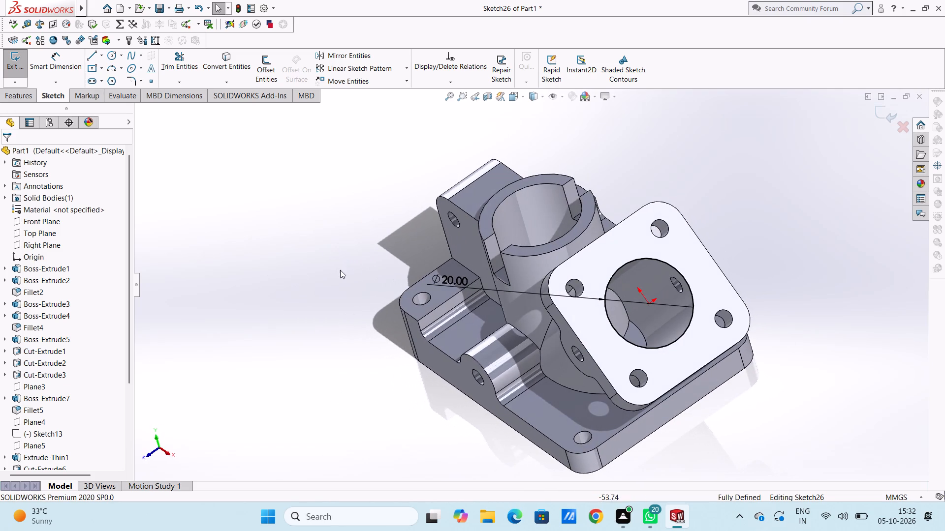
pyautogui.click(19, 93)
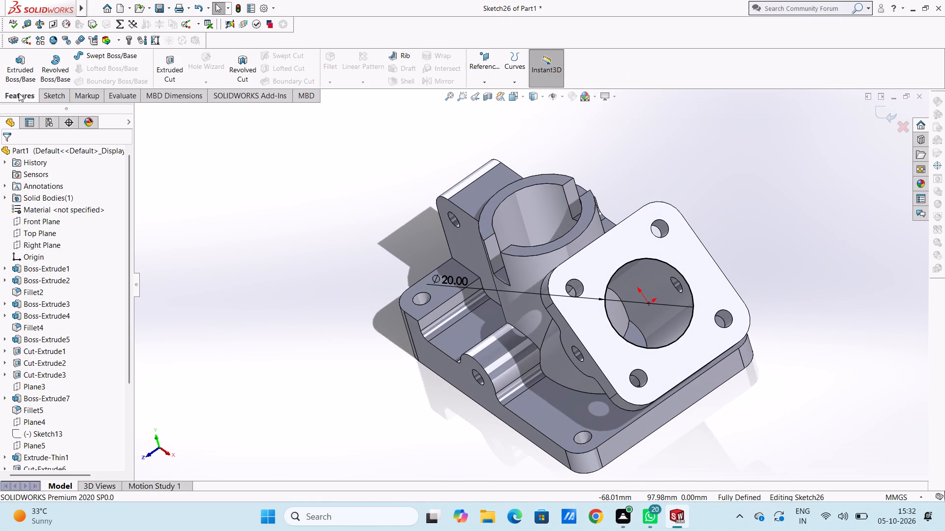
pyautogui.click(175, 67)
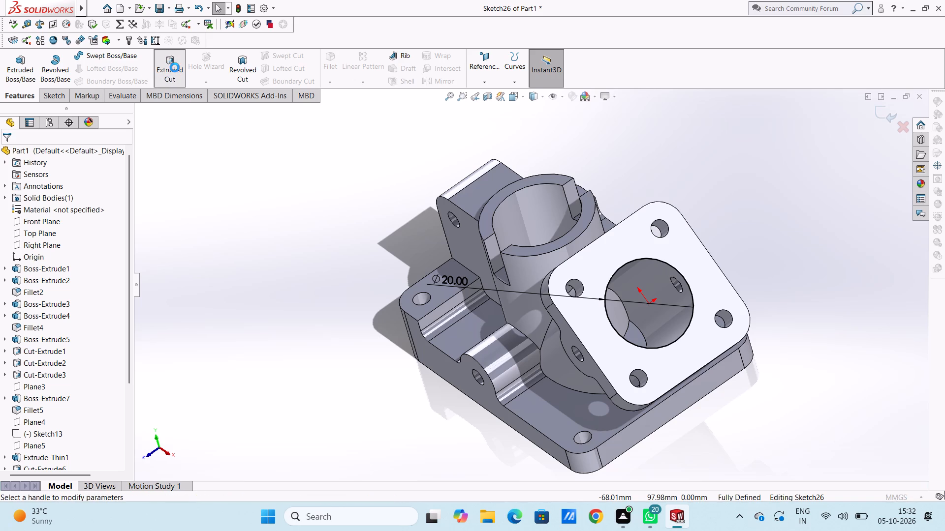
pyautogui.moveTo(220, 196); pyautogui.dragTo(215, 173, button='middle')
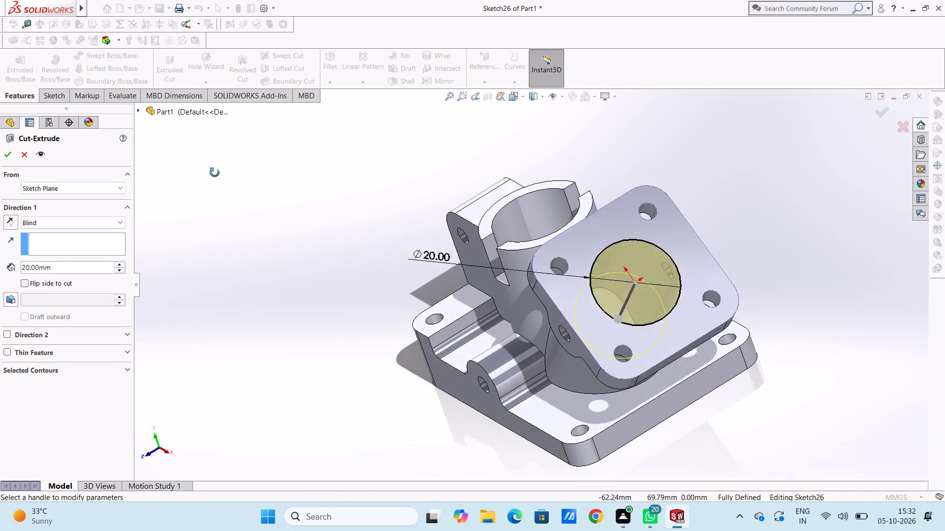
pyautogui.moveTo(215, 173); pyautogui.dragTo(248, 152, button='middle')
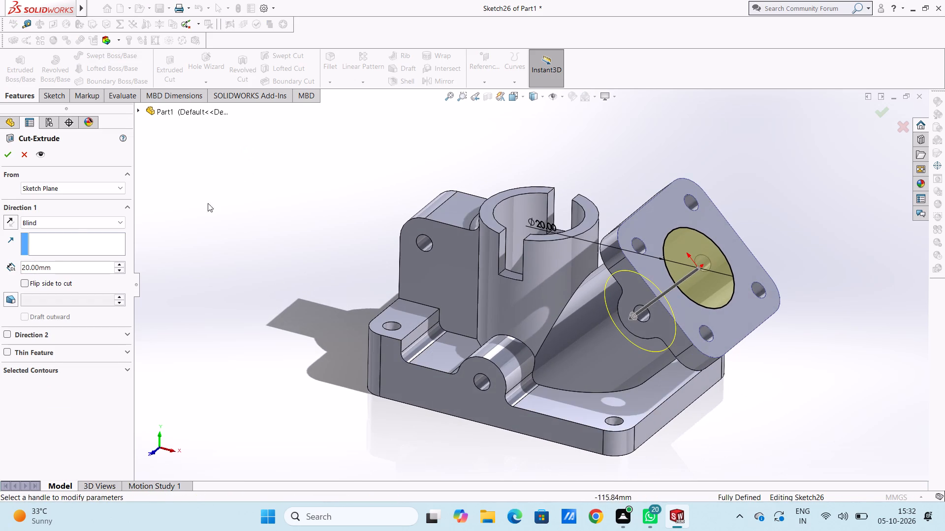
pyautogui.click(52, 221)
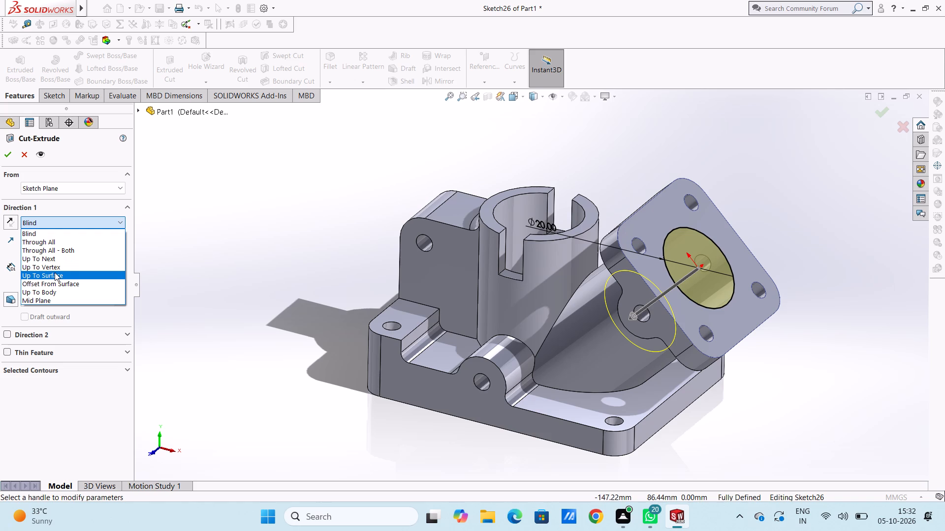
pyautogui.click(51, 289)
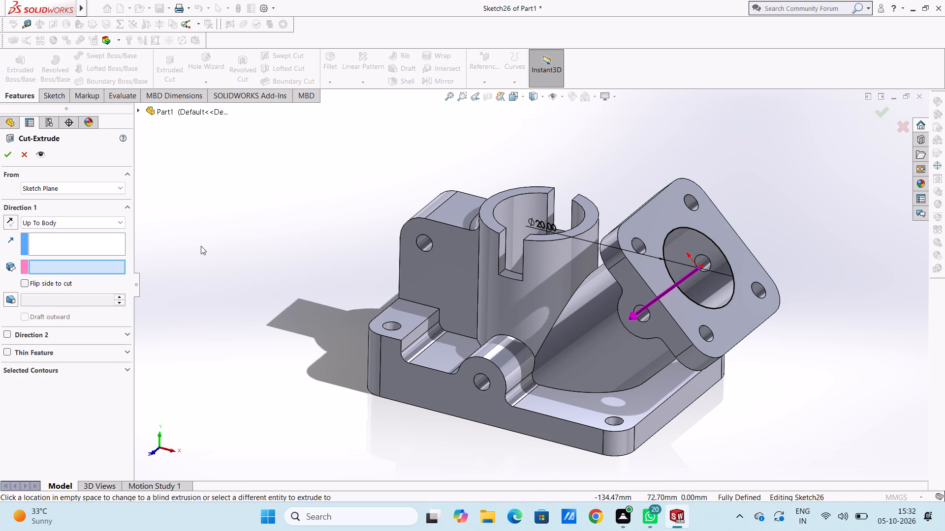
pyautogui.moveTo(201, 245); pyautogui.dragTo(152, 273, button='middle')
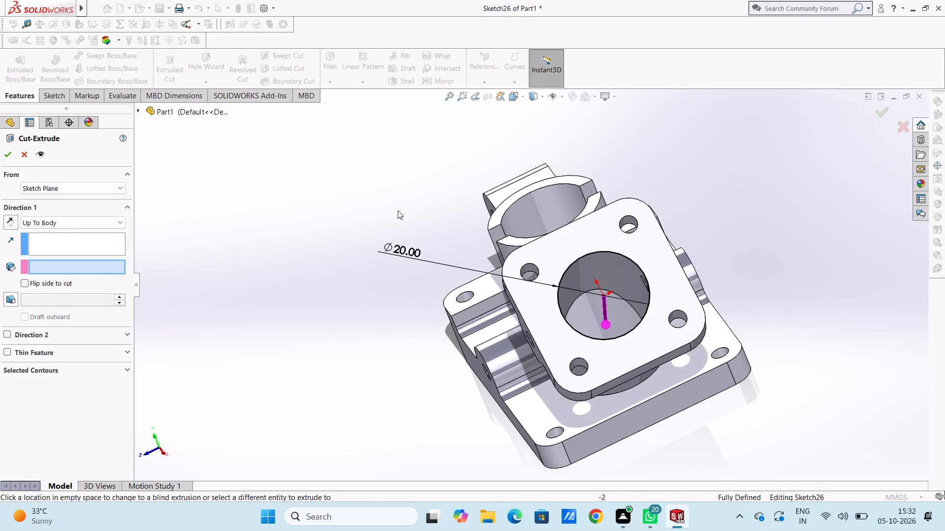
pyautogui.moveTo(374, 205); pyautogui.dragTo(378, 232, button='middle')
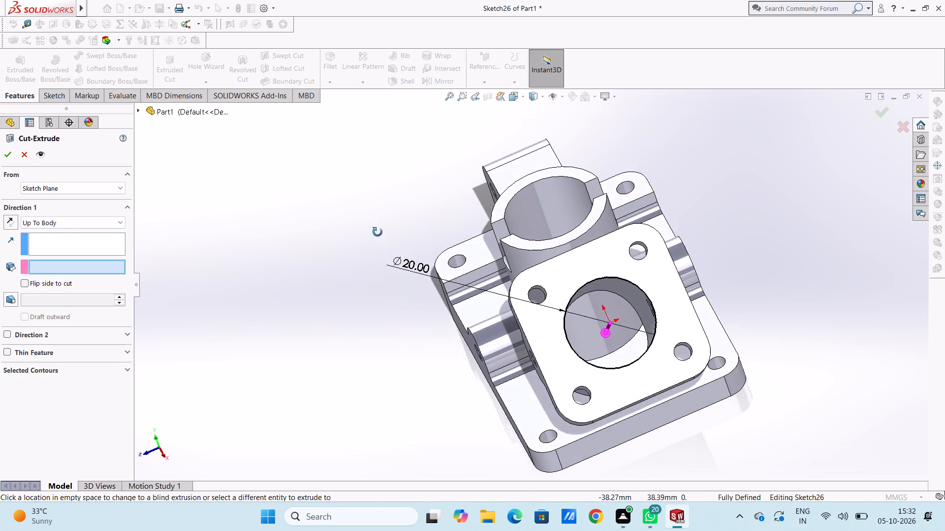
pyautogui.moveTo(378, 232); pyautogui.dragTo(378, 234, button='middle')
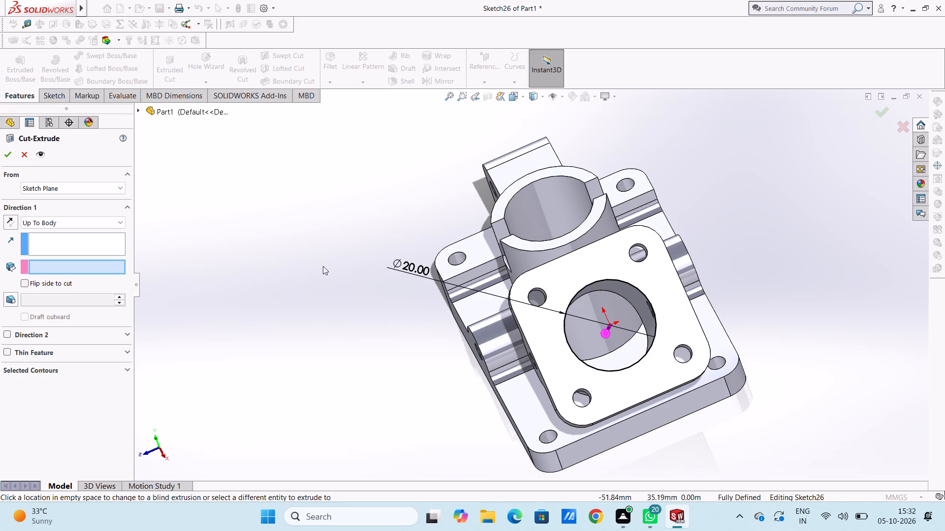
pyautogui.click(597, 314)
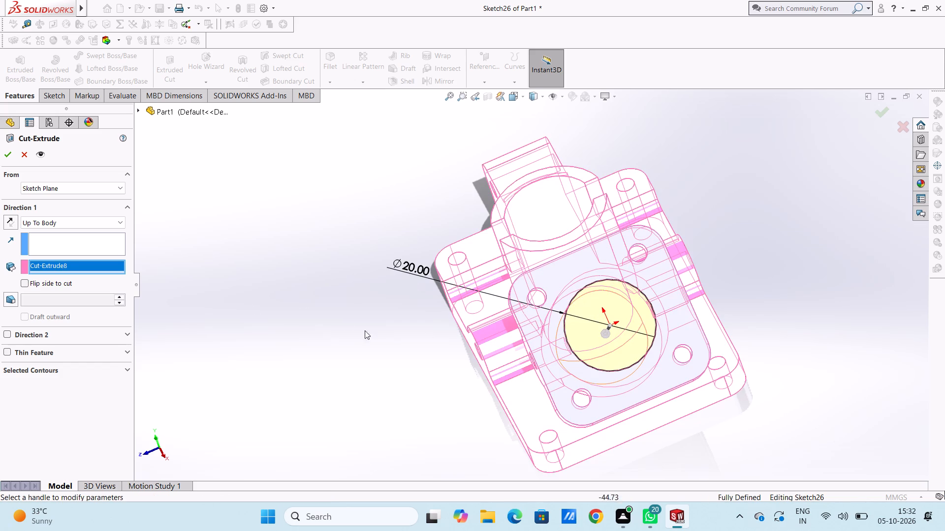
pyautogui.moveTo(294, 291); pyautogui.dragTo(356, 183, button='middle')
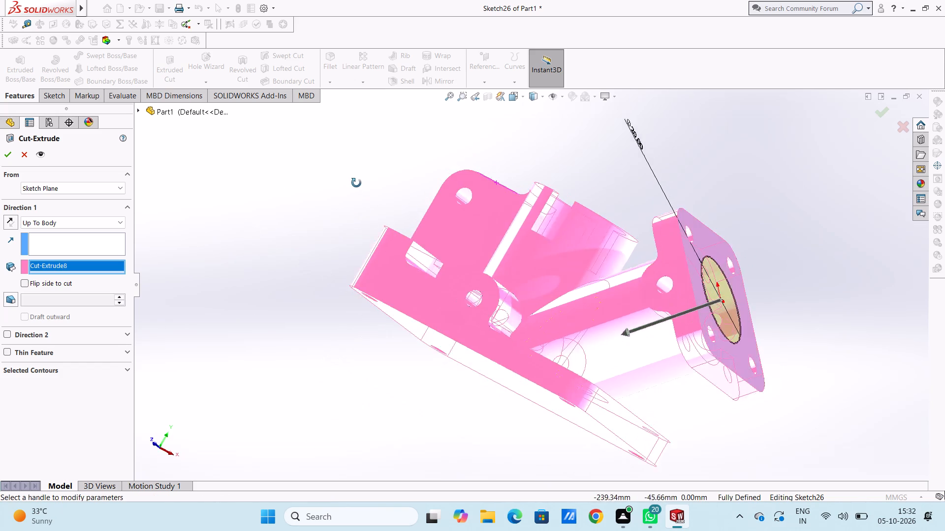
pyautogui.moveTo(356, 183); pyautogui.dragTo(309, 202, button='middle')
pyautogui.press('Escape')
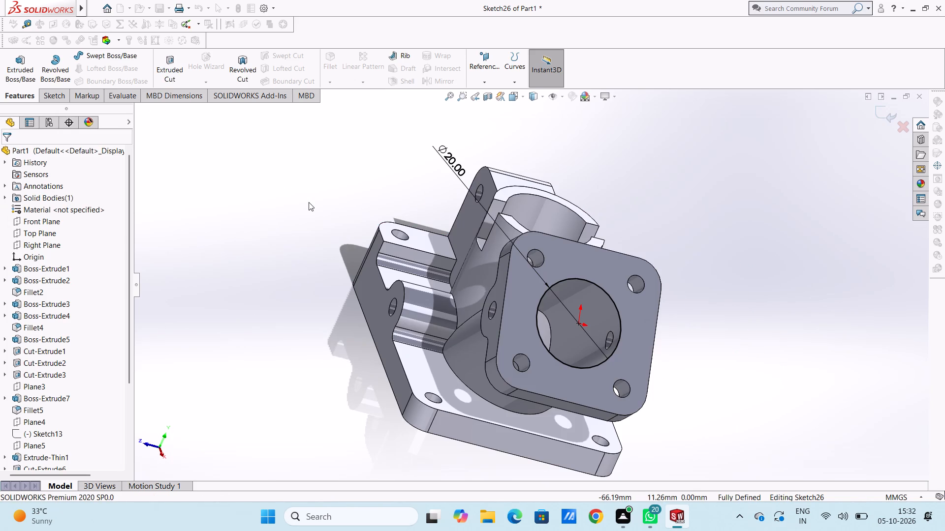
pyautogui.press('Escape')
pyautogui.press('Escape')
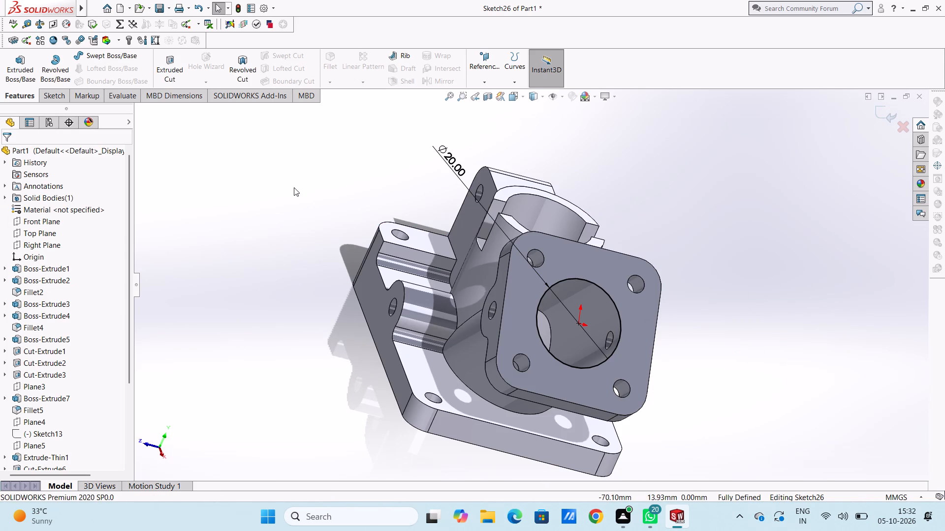
# Examine the flange bore, angled tube and vertical tube from several viewing angles and zoom levels.
pyautogui.moveTo(294, 187); pyautogui.dragTo(359, 223, button='middle')
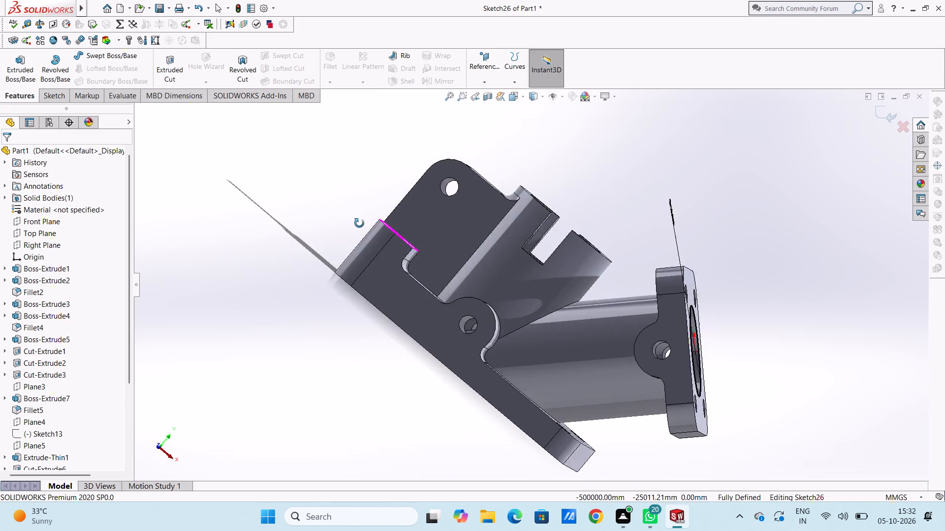
pyautogui.moveTo(359, 223); pyautogui.dragTo(315, 213, button='middle')
pyautogui.scroll(2, 321, 217)
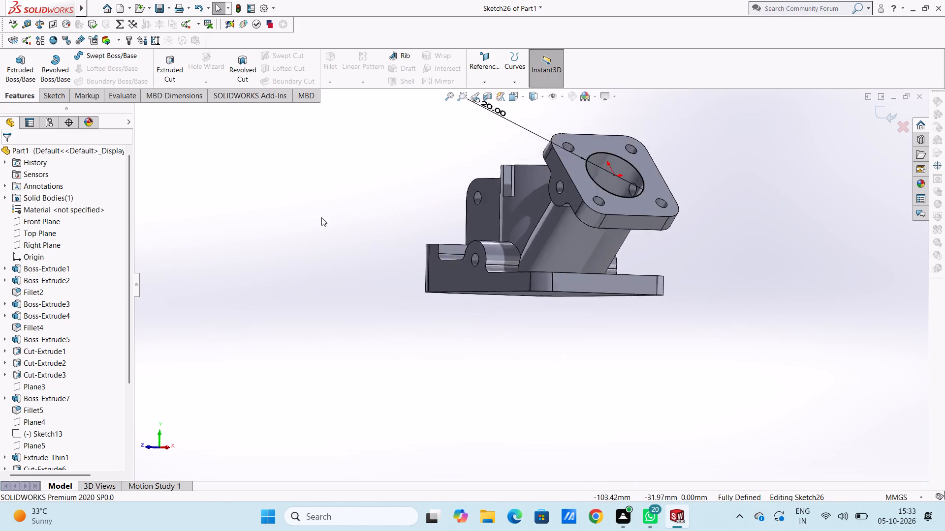
pyautogui.scroll(3, 321, 217)
pyautogui.moveTo(712, 191); pyautogui.dragTo(684, 251, button='middle')
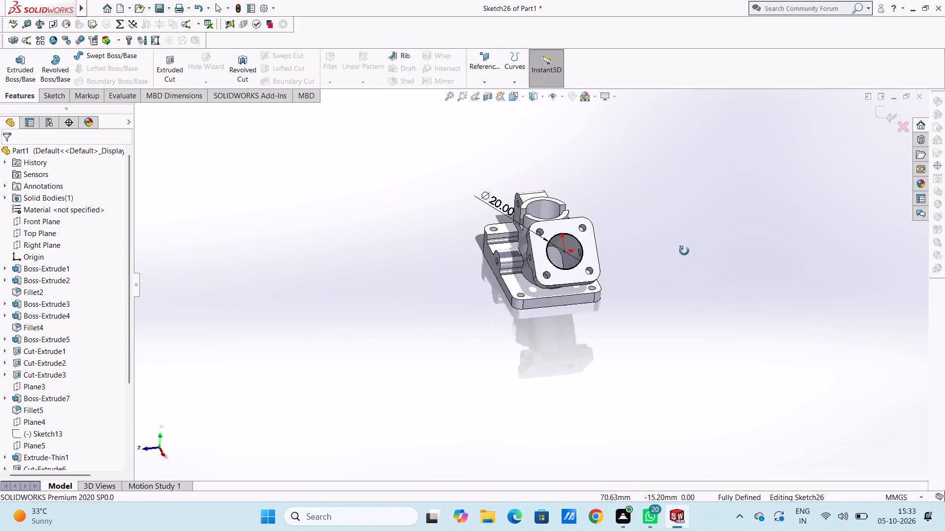
pyautogui.moveTo(684, 251); pyautogui.dragTo(683, 249, button='middle')
pyautogui.moveTo(680, 245); pyautogui.dragTo(687, 285, button='middle')
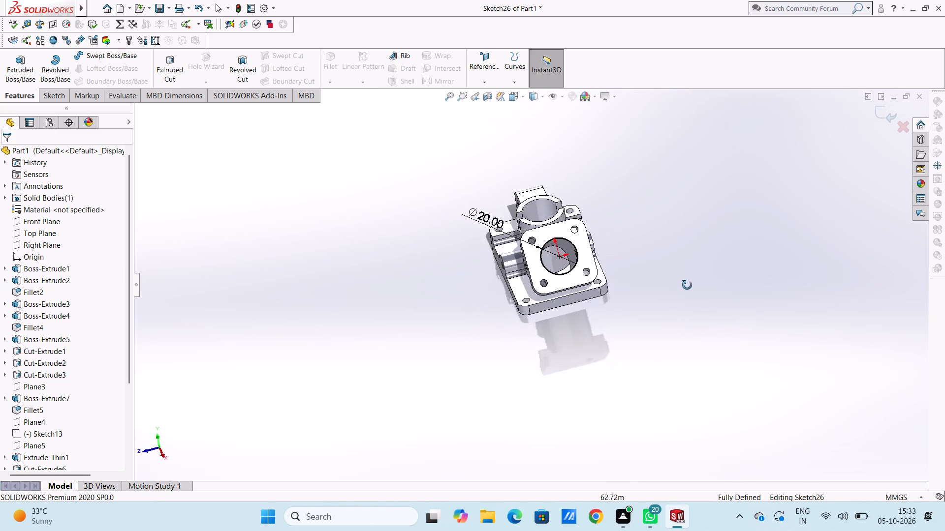
pyautogui.moveTo(687, 285); pyautogui.dragTo(678, 279, button='middle')
pyautogui.middleClick(677, 277)
pyautogui.moveTo(676, 273); pyautogui.dragTo(712, 273, button='middle')
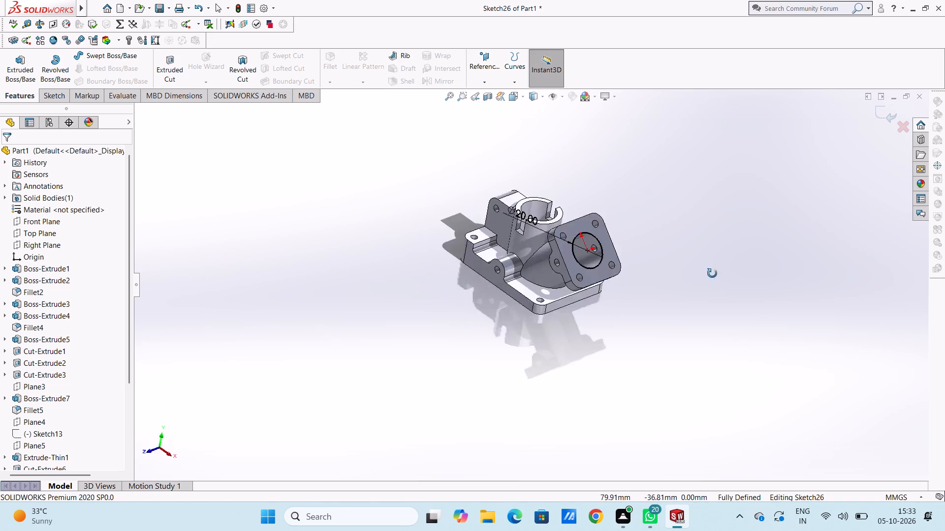
pyautogui.moveTo(712, 273); pyautogui.dragTo(750, 307, button='middle')
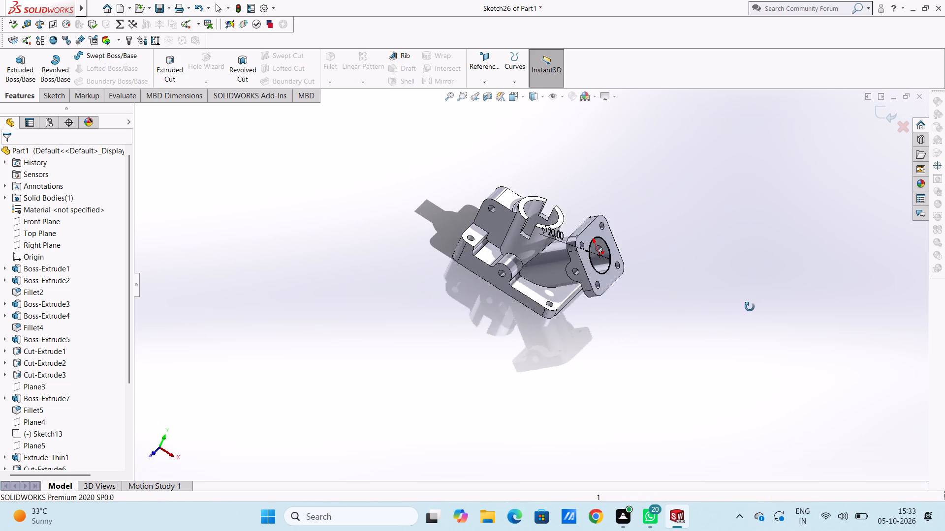
pyautogui.moveTo(750, 307); pyautogui.dragTo(698, 236, button='middle')
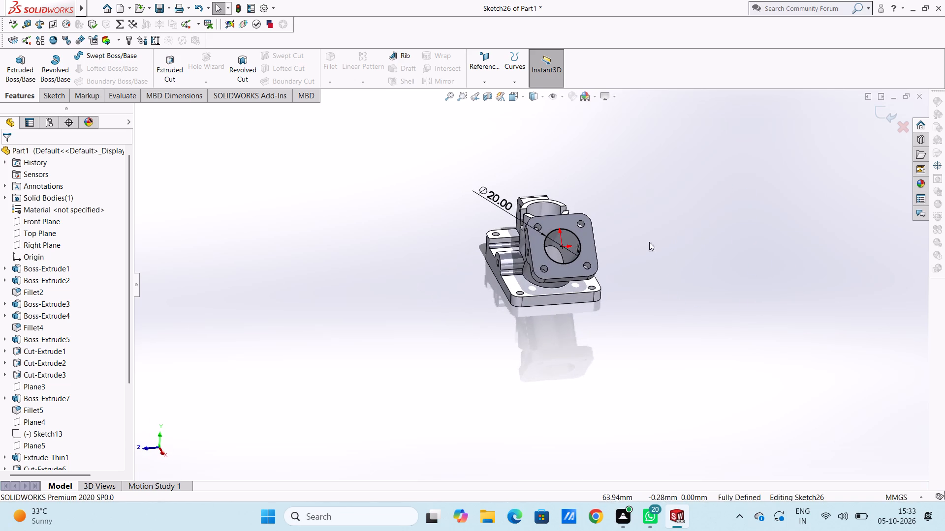
pyautogui.scroll(-4, 503, 199)
pyautogui.moveTo(490, 201); pyautogui.dragTo(481, 200, button='middle')
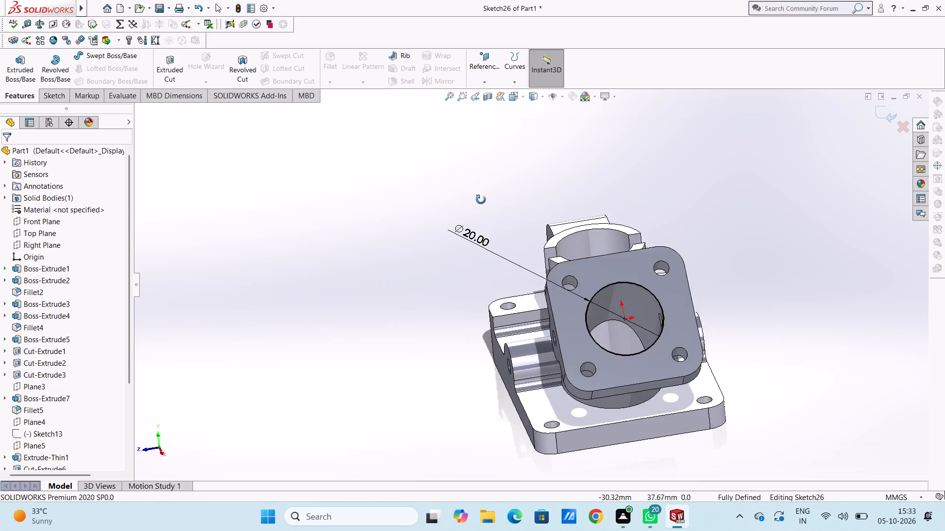
pyautogui.moveTo(481, 200); pyautogui.dragTo(479, 207, button='middle')
pyautogui.scroll(3, 479, 207)
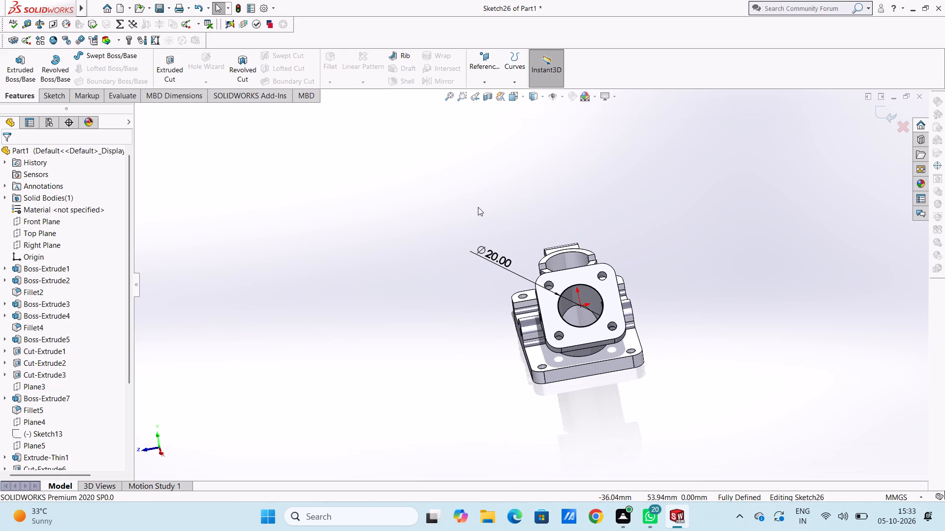
pyautogui.scroll(2, 478, 207)
pyautogui.moveTo(484, 208); pyautogui.dragTo(491, 193, button='middle')
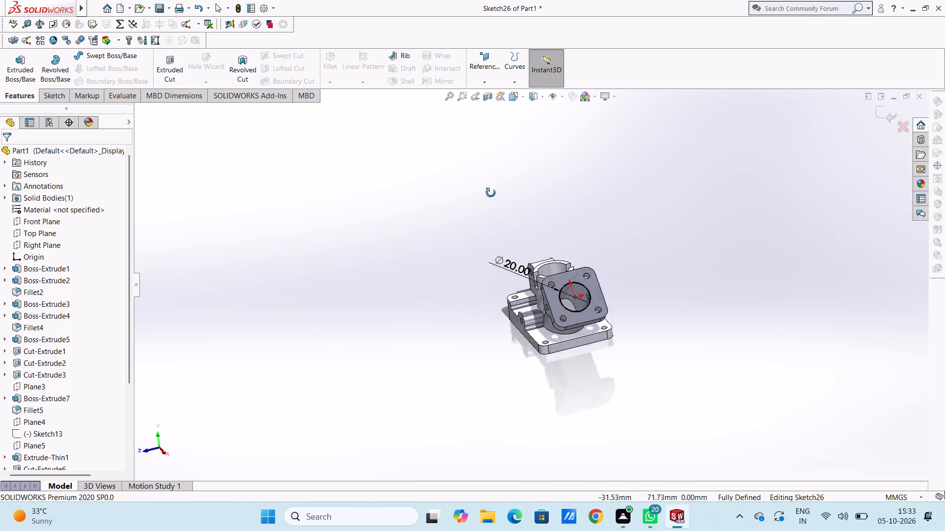
pyautogui.moveTo(491, 193); pyautogui.dragTo(513, 267, button='middle')
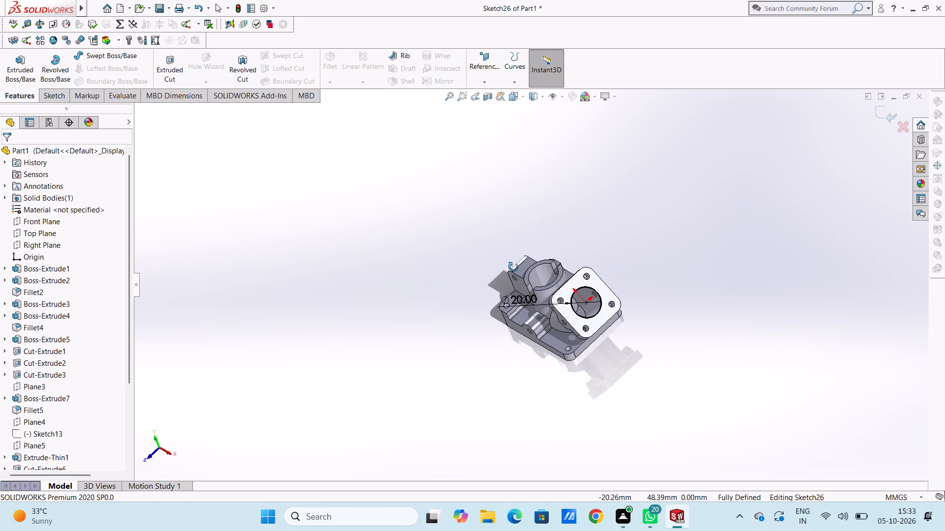
pyautogui.moveTo(513, 267); pyautogui.dragTo(504, 262, button='middle')
pyautogui.scroll(-5, 623, 277)
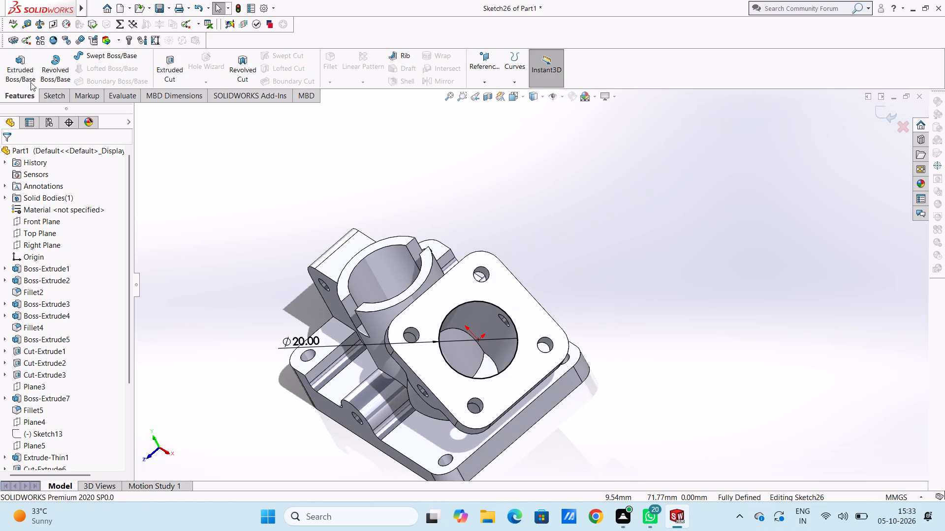
# Cut the 20 mm bore circle with an extruded cut Up To Surface, ending at the 13 mm radius cylindrical face inside the bore.
pyautogui.click(178, 67)
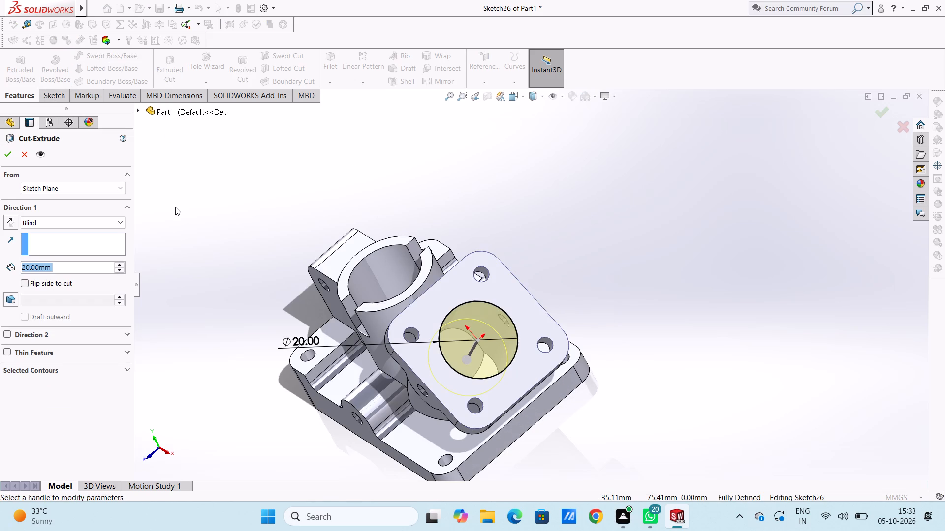
pyautogui.moveTo(202, 218); pyautogui.dragTo(221, 206, button='middle')
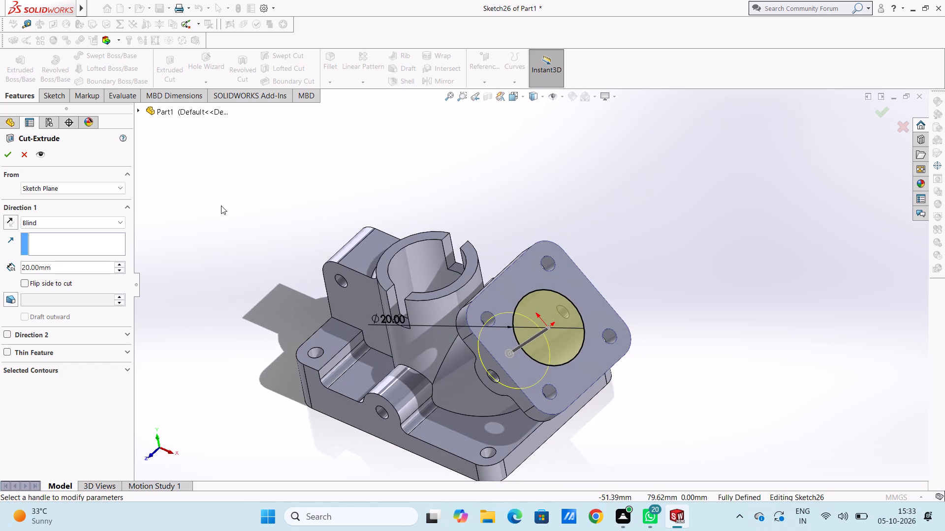
pyautogui.click(57, 221)
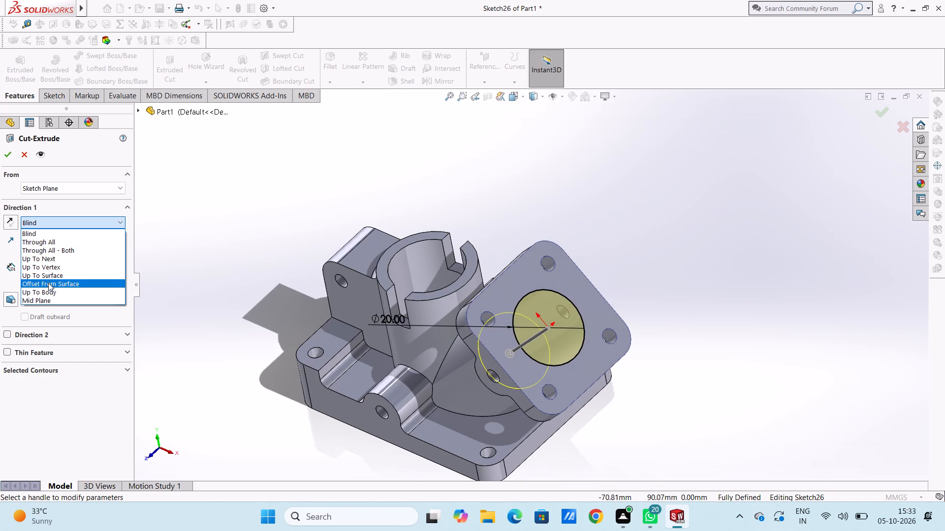
pyautogui.click(55, 274)
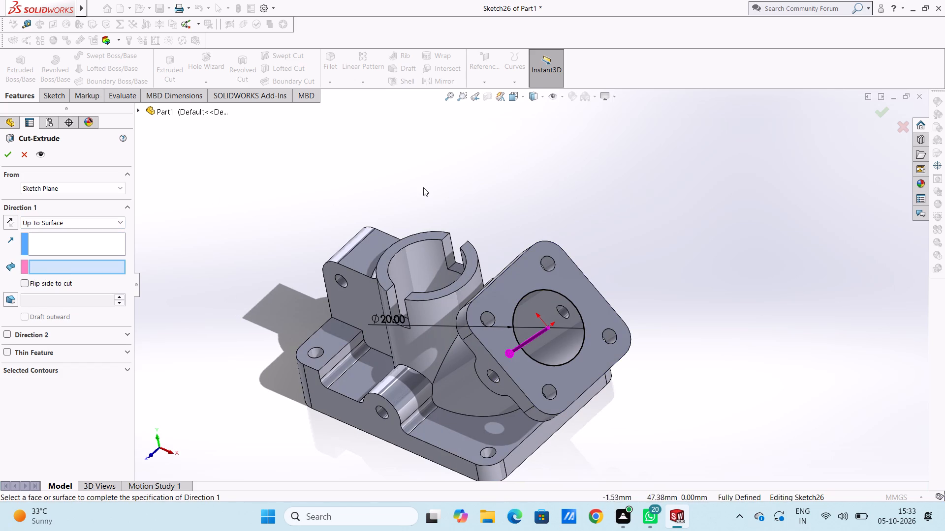
pyautogui.moveTo(423, 188); pyautogui.dragTo(406, 234, button='middle')
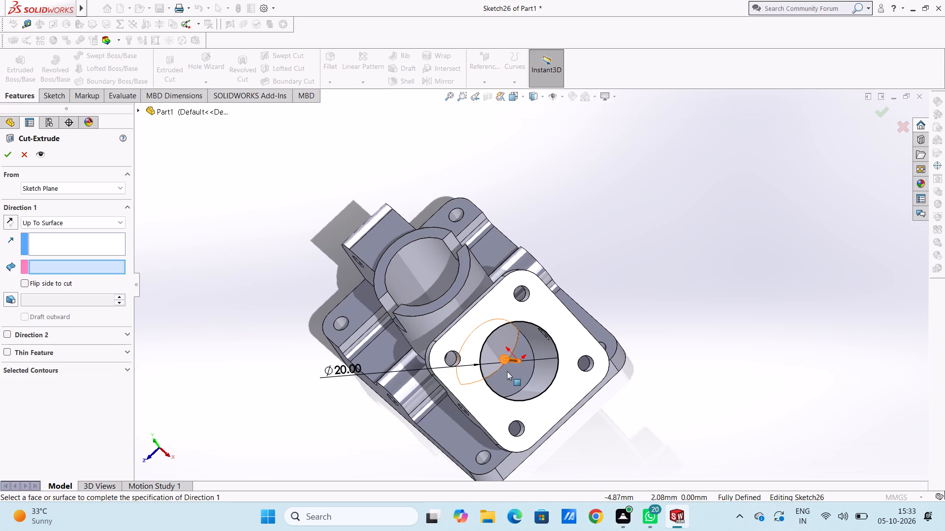
pyautogui.click(518, 373)
pyautogui.click(501, 343)
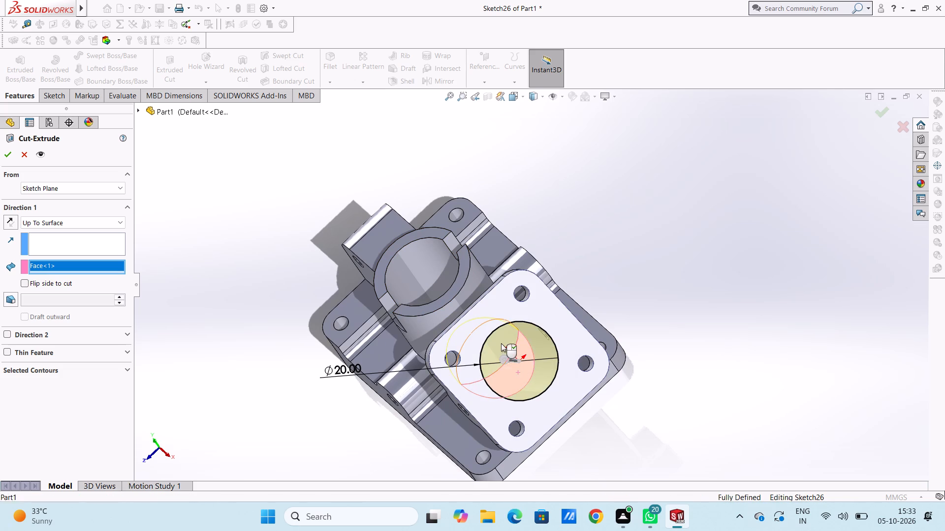
pyautogui.moveTo(282, 303); pyautogui.dragTo(312, 223, button='middle')
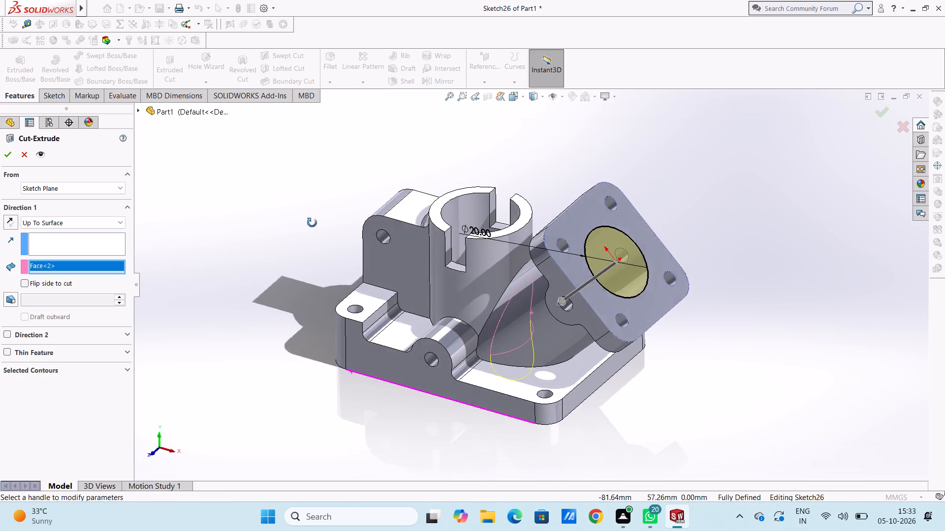
pyautogui.moveTo(312, 223); pyautogui.dragTo(284, 279, button='middle')
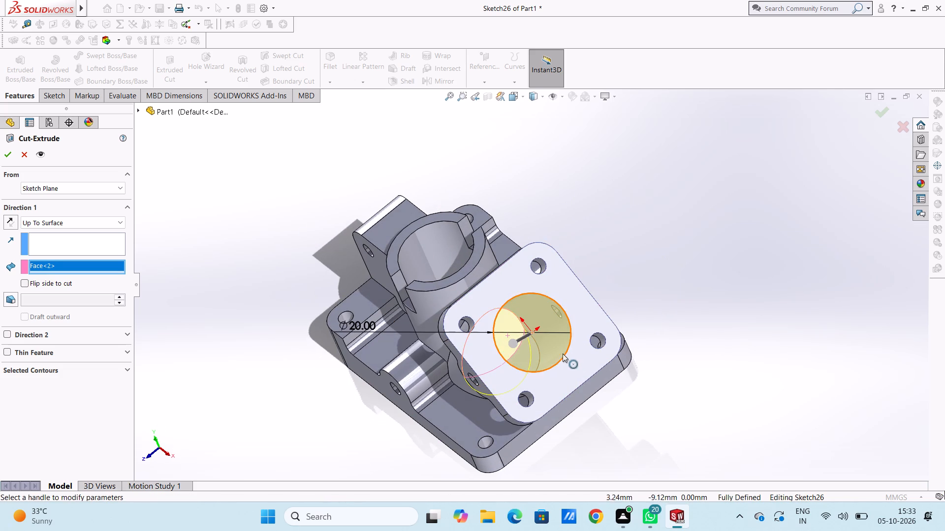
pyautogui.click(518, 354)
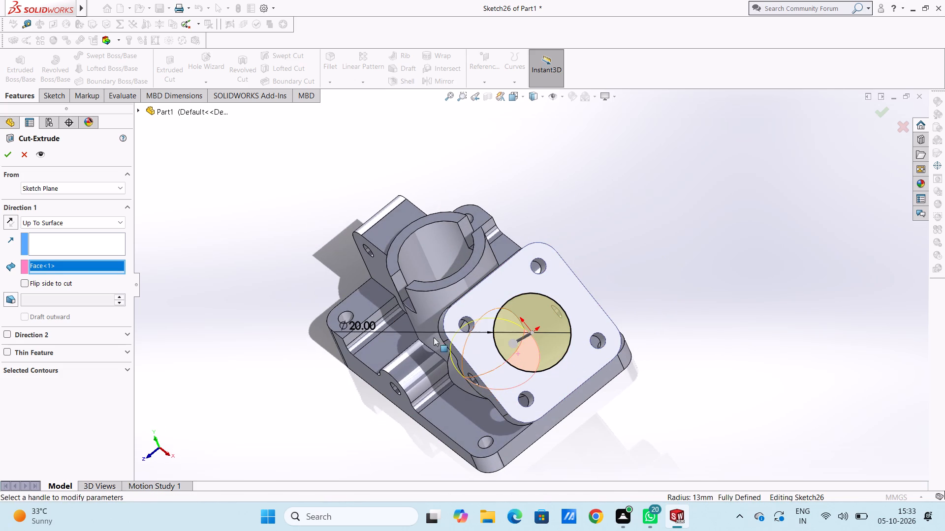
pyautogui.click(12, 157)
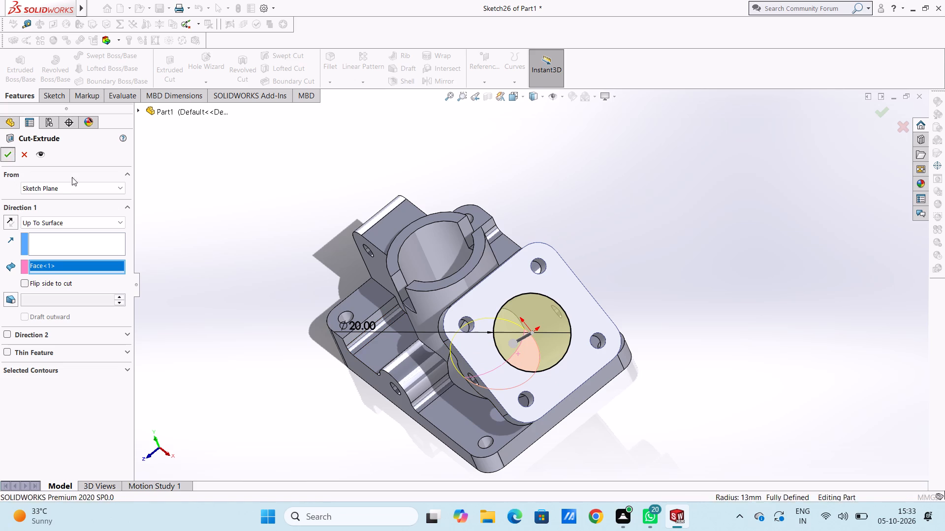
# Examine the flange bore and its inner end inside the angled tube from several viewing angles.
pyautogui.moveTo(227, 204); pyautogui.dragTo(203, 204, button='middle')
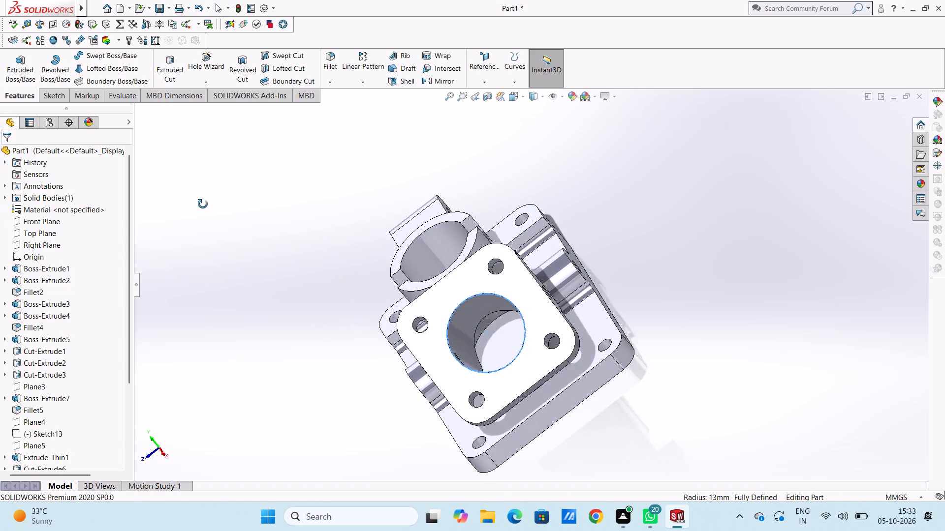
pyautogui.moveTo(203, 204); pyautogui.dragTo(207, 174, button='middle')
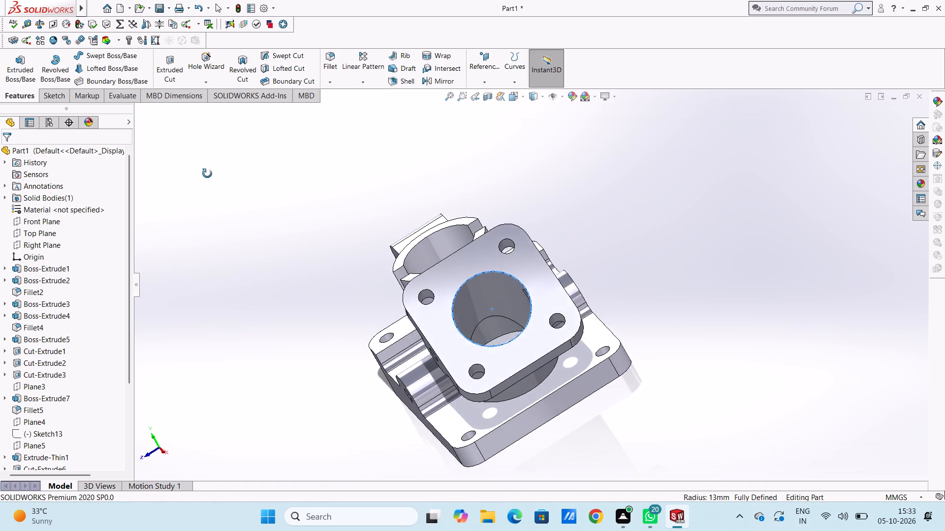
pyautogui.moveTo(207, 174); pyautogui.dragTo(267, 229, button='middle')
pyautogui.scroll(-1, 239, 198)
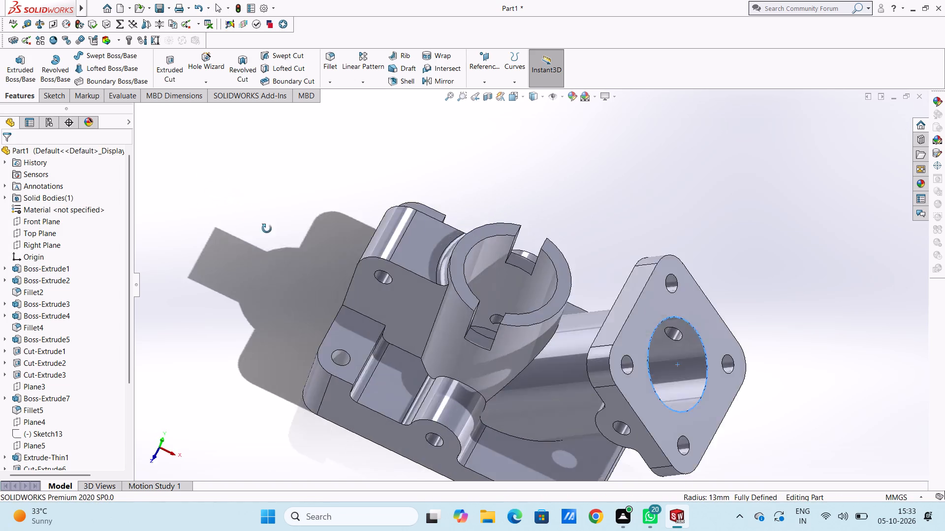
pyautogui.moveTo(267, 229); pyautogui.dragTo(203, 198, button='middle')
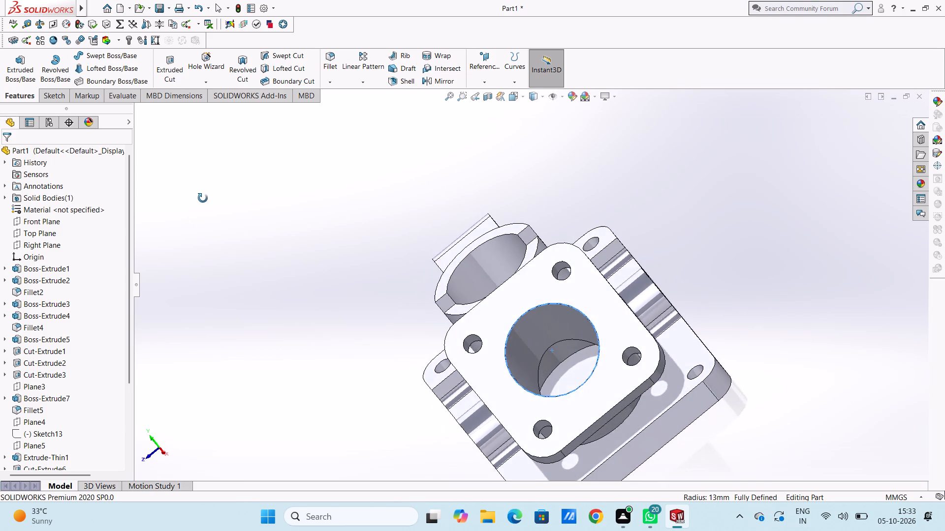
pyautogui.moveTo(203, 198); pyautogui.dragTo(217, 198, button='middle')
pyautogui.press('Escape')
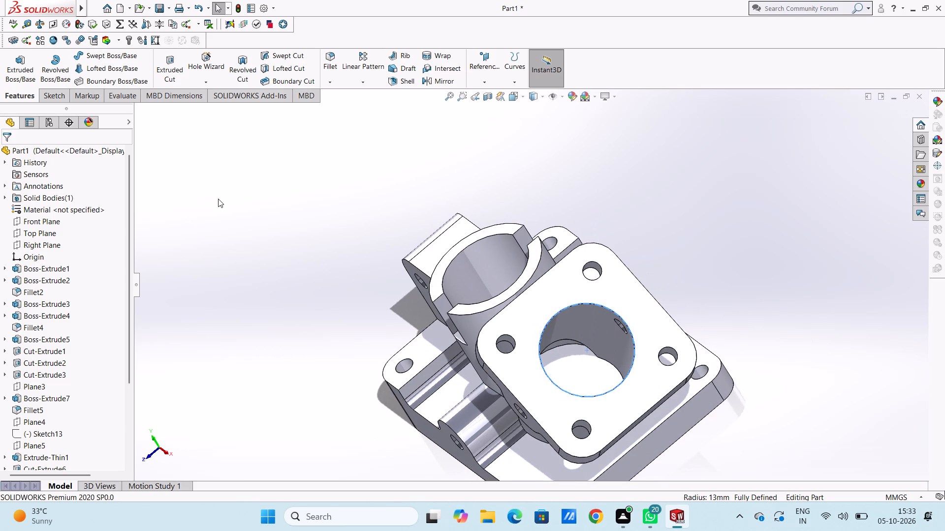
pyautogui.hotkey('ctrl', '7')
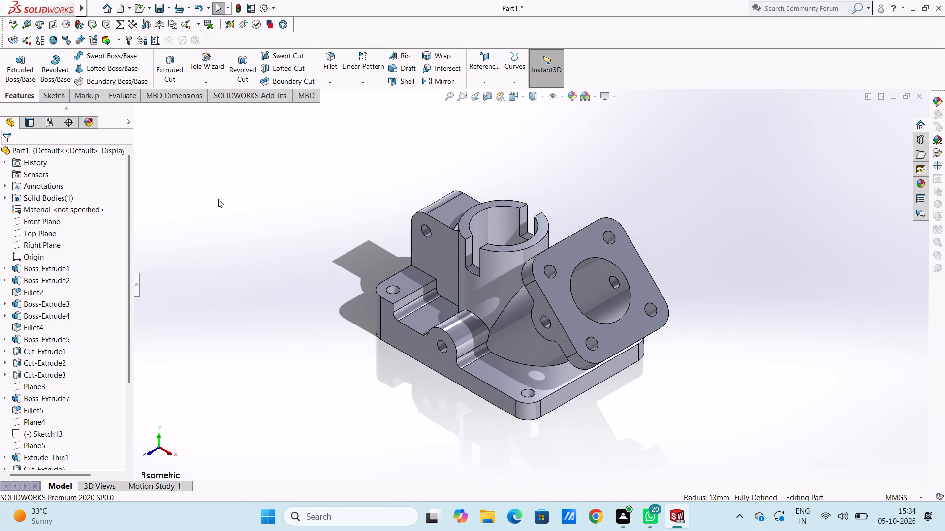
# Create a reference plane offset 0 mm from the Front Plane.
pyautogui.hotkey('ctrl', '1')
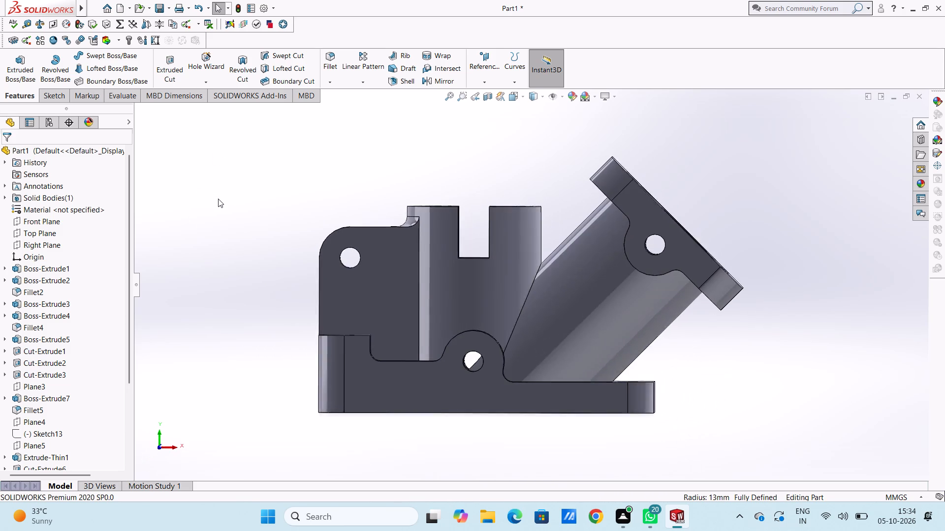
pyautogui.click(499, 57)
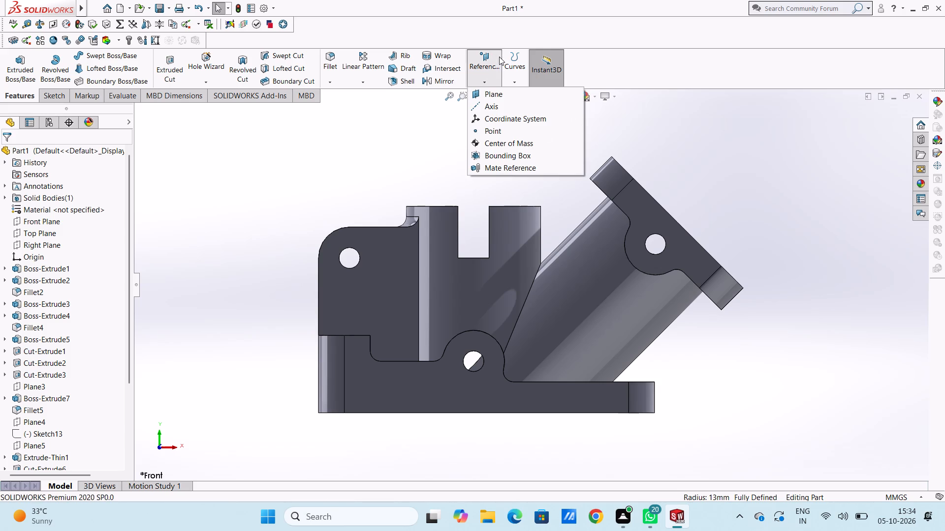
pyautogui.click(495, 95)
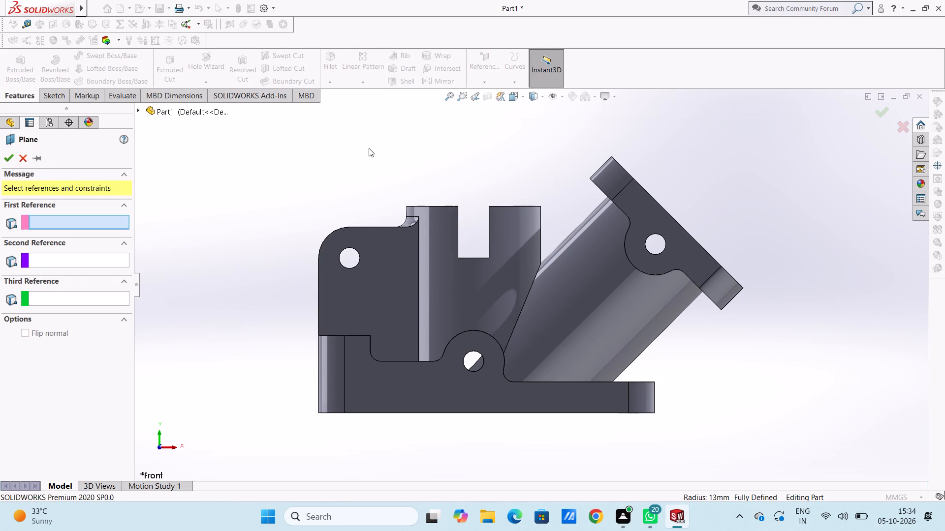
pyautogui.scroll(3, 369, 148)
pyautogui.moveTo(411, 150); pyautogui.dragTo(393, 338, button='middle')
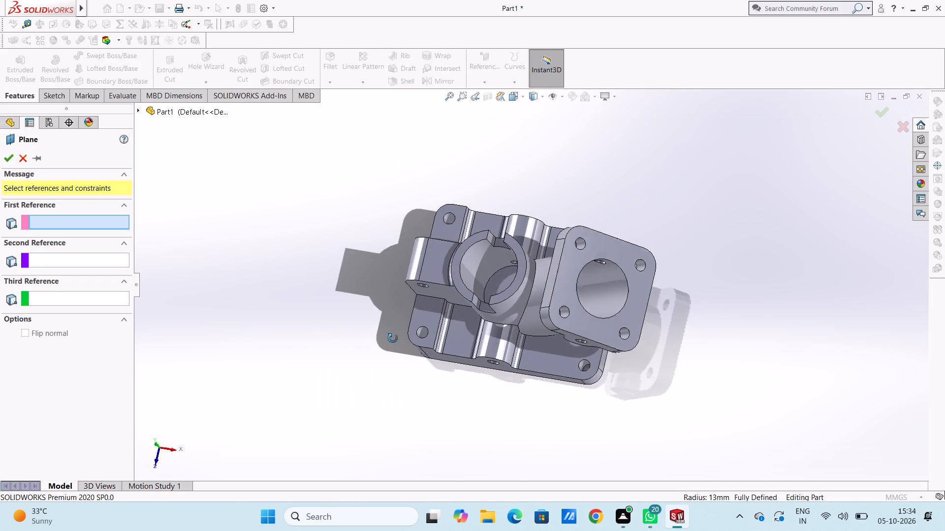
pyautogui.moveTo(393, 338); pyautogui.dragTo(393, 338, button='middle')
pyautogui.moveTo(264, 222); pyautogui.dragTo(275, 259, button='middle')
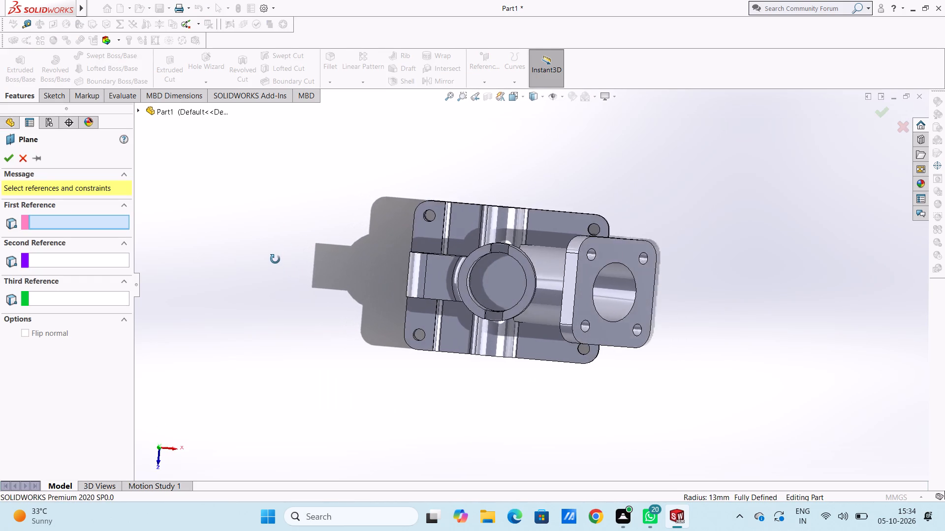
pyautogui.moveTo(275, 259); pyautogui.dragTo(279, 256, button='middle')
pyautogui.click(181, 109)
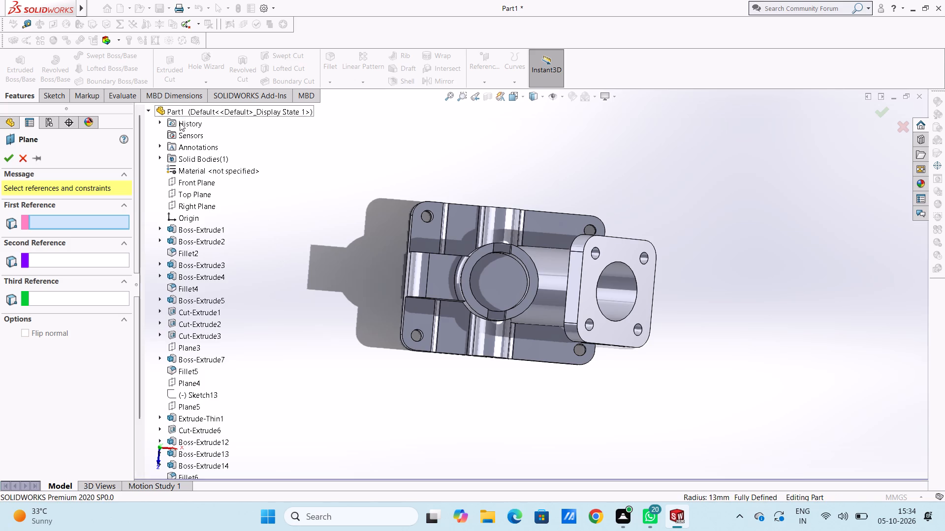
pyautogui.click(172, 184)
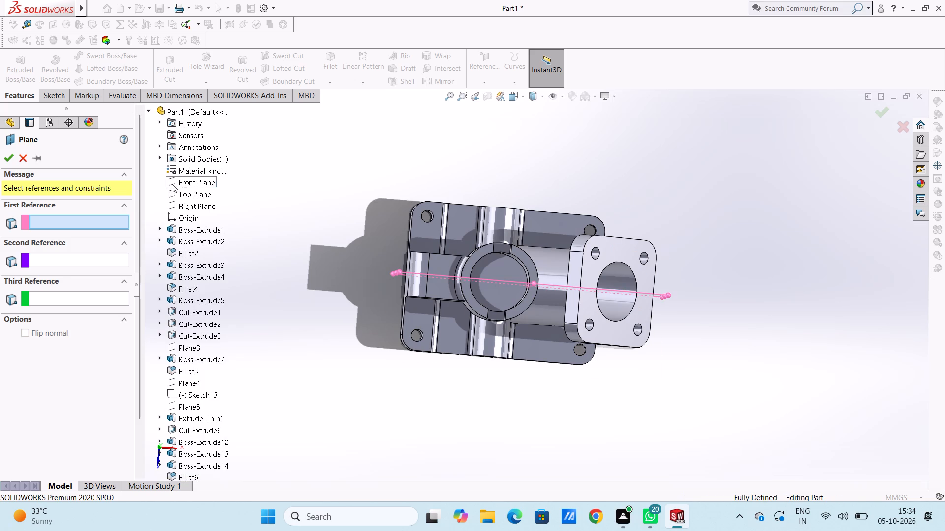
pyautogui.doubleClick(78, 307)
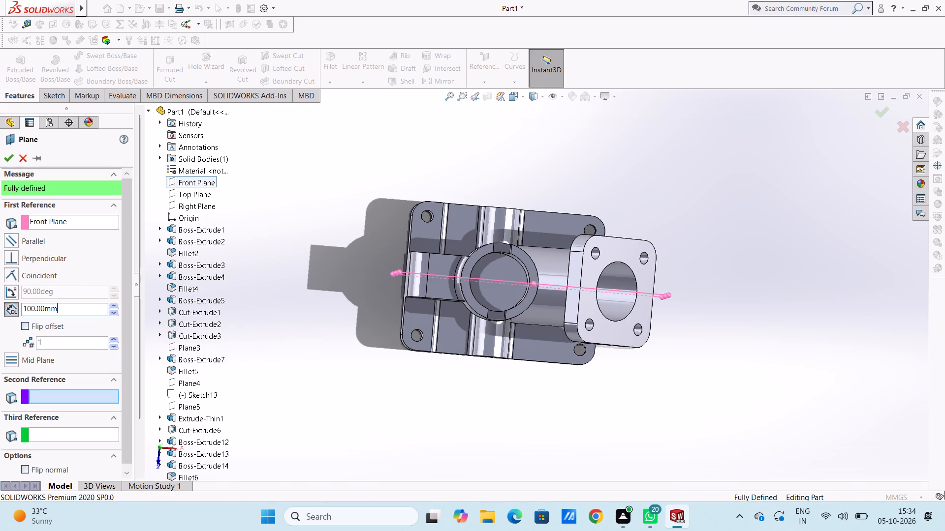
pyautogui.press('0')
pyautogui.press('Return')
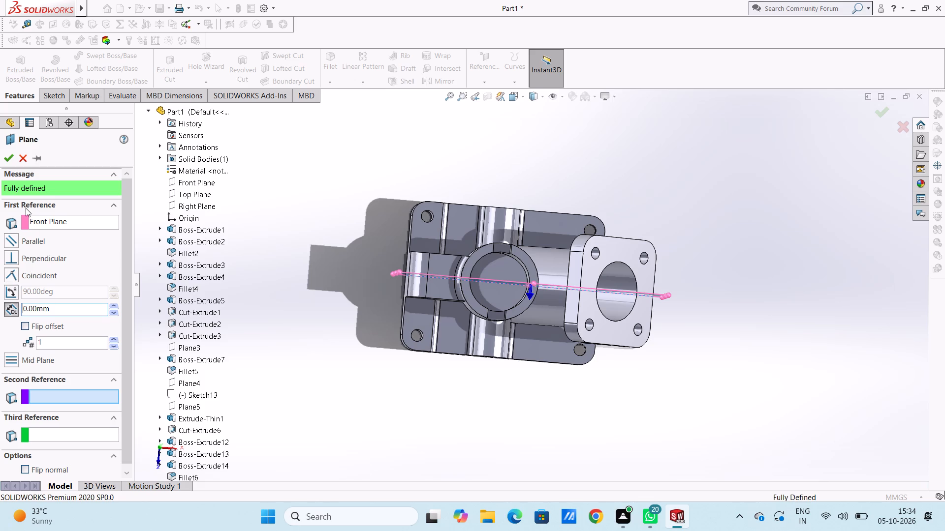
pyautogui.click(11, 156)
pyautogui.click(309, 241)
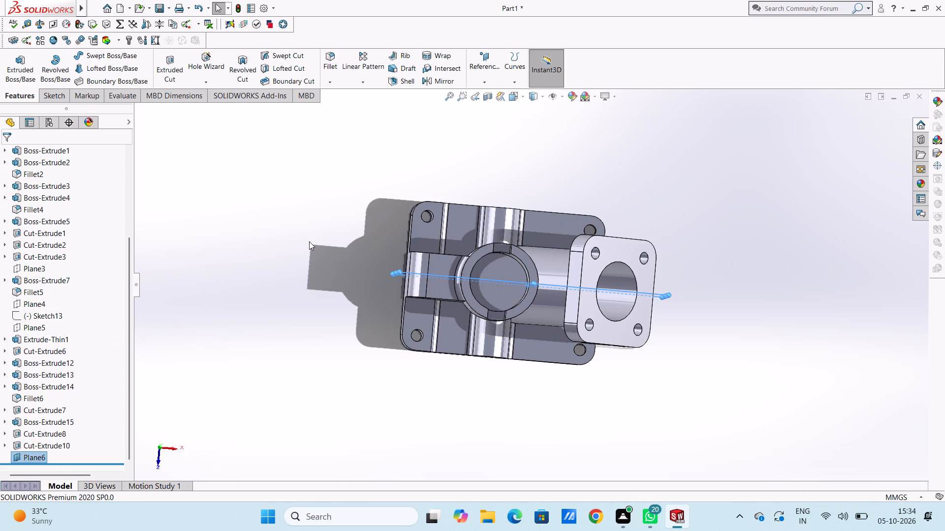
# On the new plane, sketch a horizontal line about 13.7 mm long from the vertical tube's top corner toward the flange, plus a 225° line about 2.9 mm long.
pyautogui.hotkey('ctrl', '1')
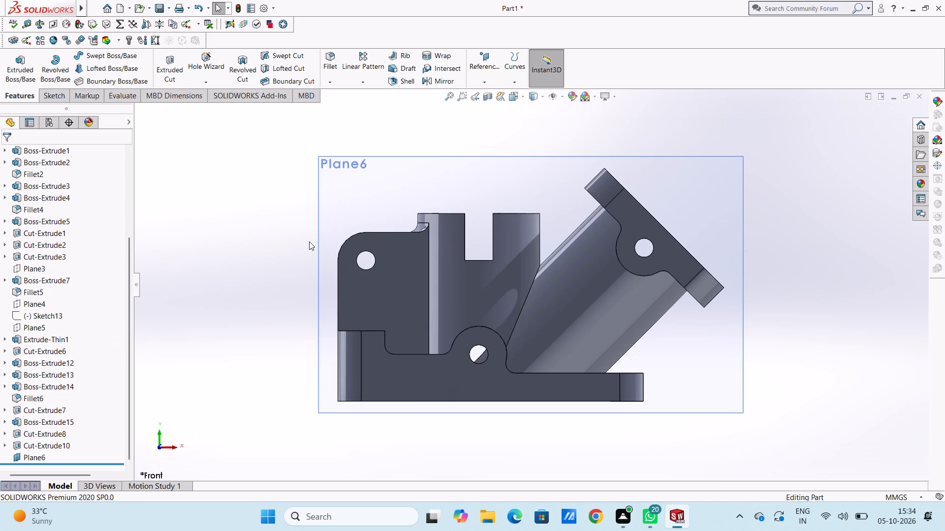
pyautogui.scroll(1, 309, 241)
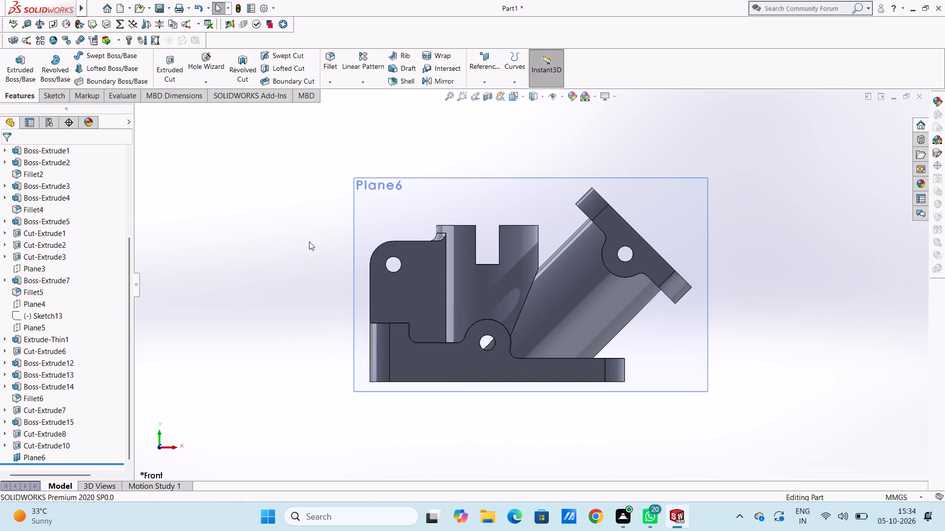
pyautogui.scroll(1, 309, 241)
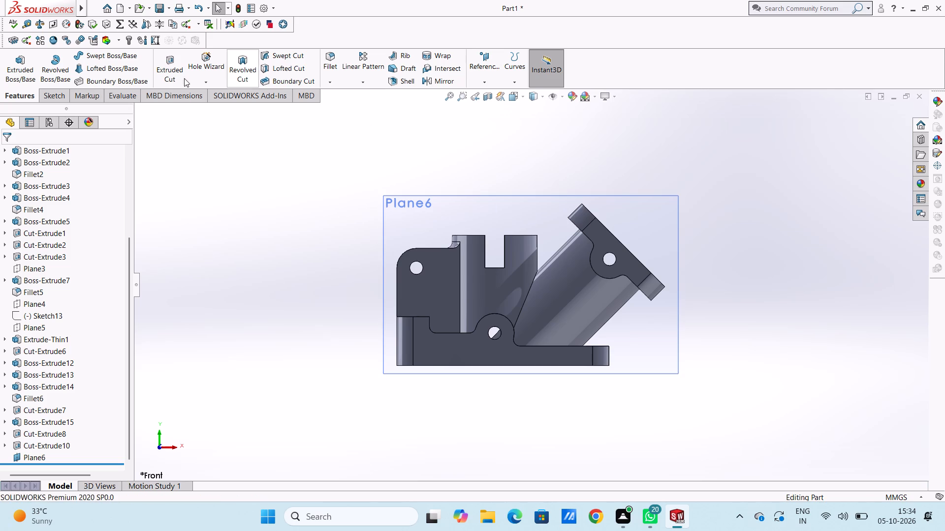
pyautogui.click(402, 221)
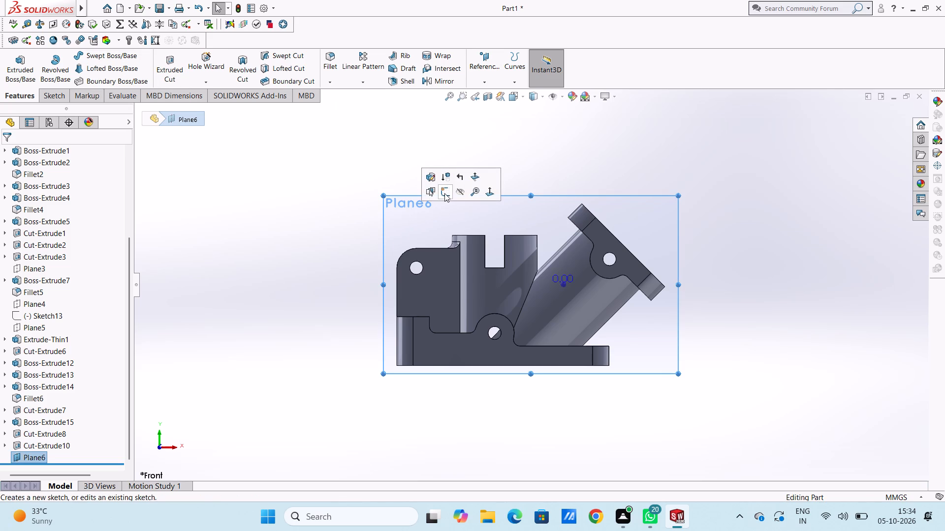
pyautogui.click(444, 193)
pyautogui.click(433, 165)
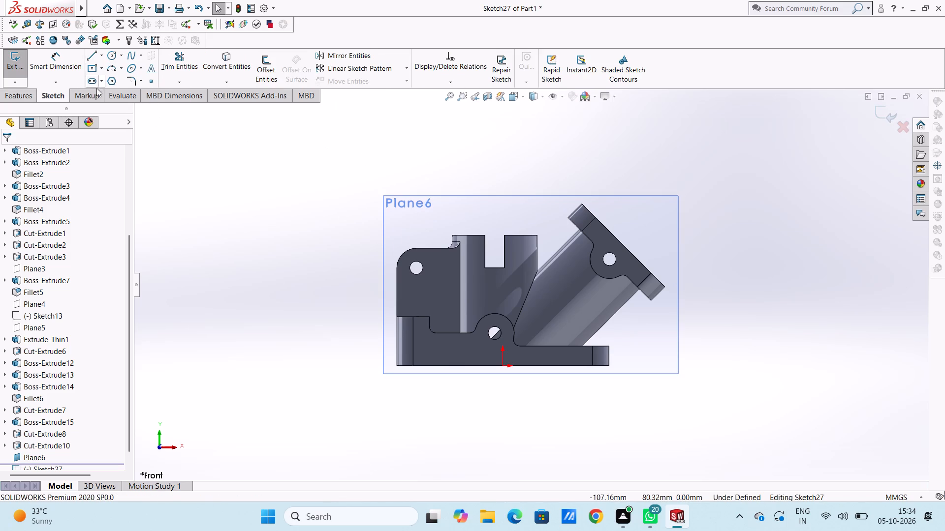
pyautogui.click(92, 54)
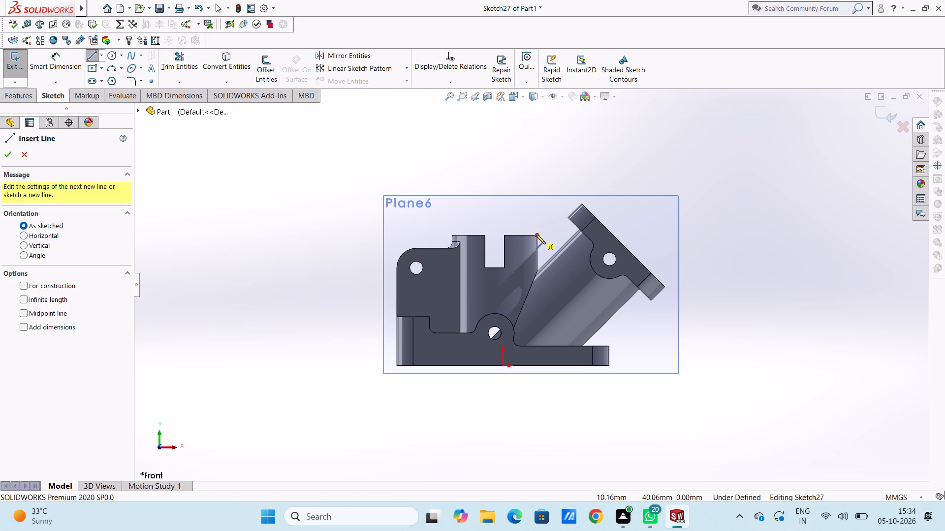
pyautogui.click(536, 234)
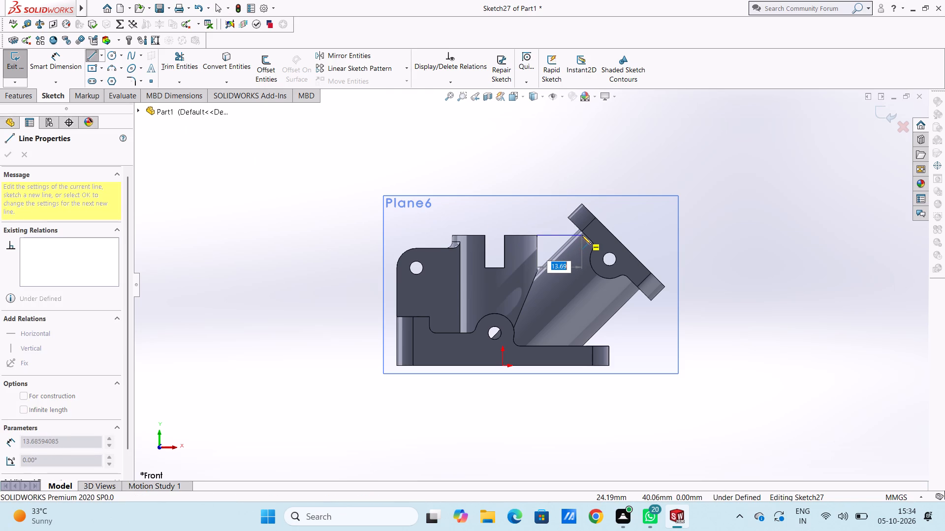
pyautogui.click(582, 235)
pyautogui.click(576, 243)
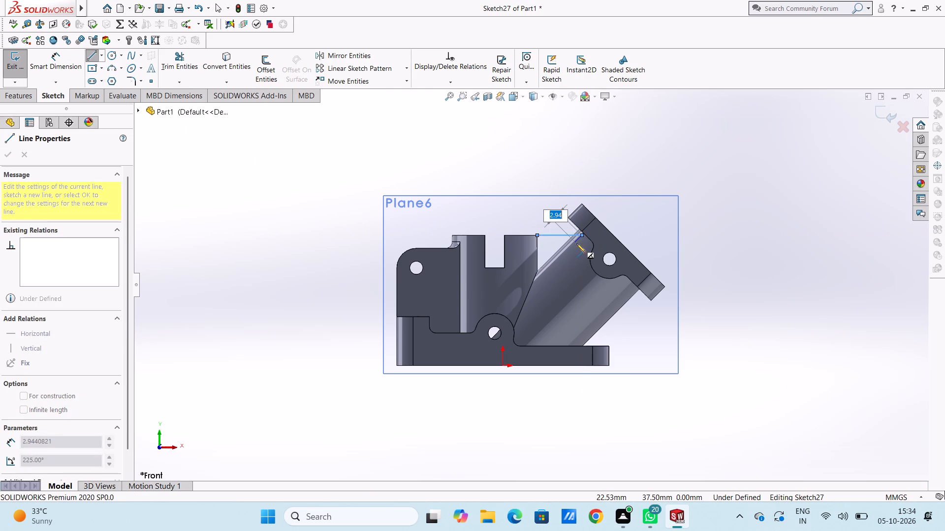
pyautogui.press('Escape')
pyautogui.press('Escape')
pyautogui.press('Escape')
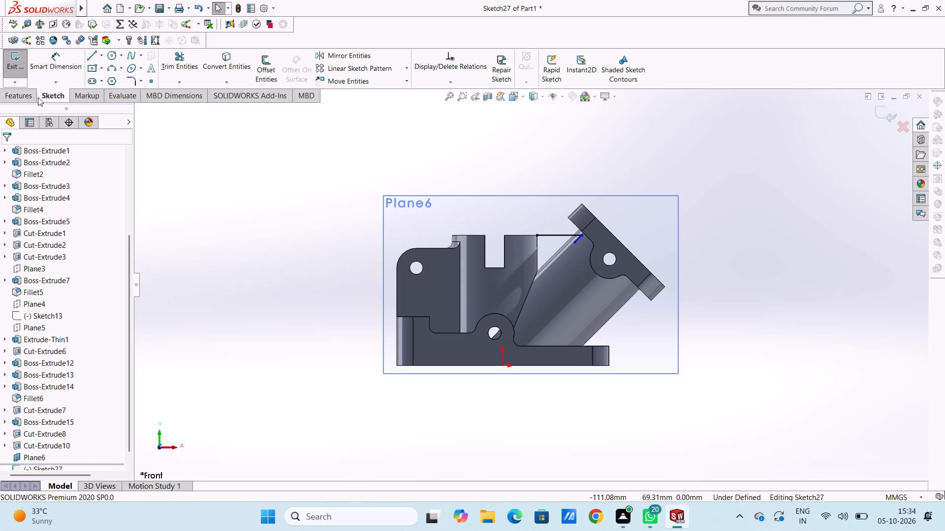
# Create a 4 mm thick Rib, both sides, parallel to sketch, from the horizontal line between the vertical tube and the flange.
pyautogui.click(24, 96)
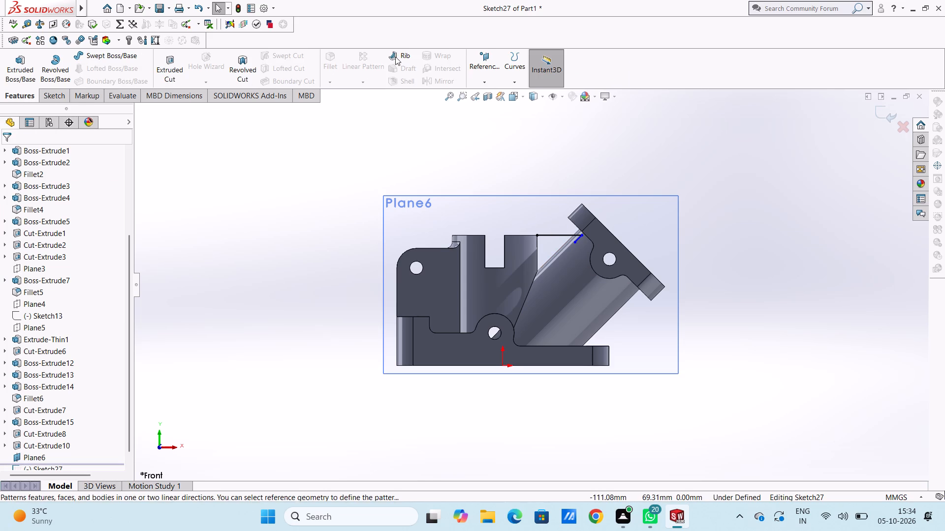
pyautogui.click(396, 57)
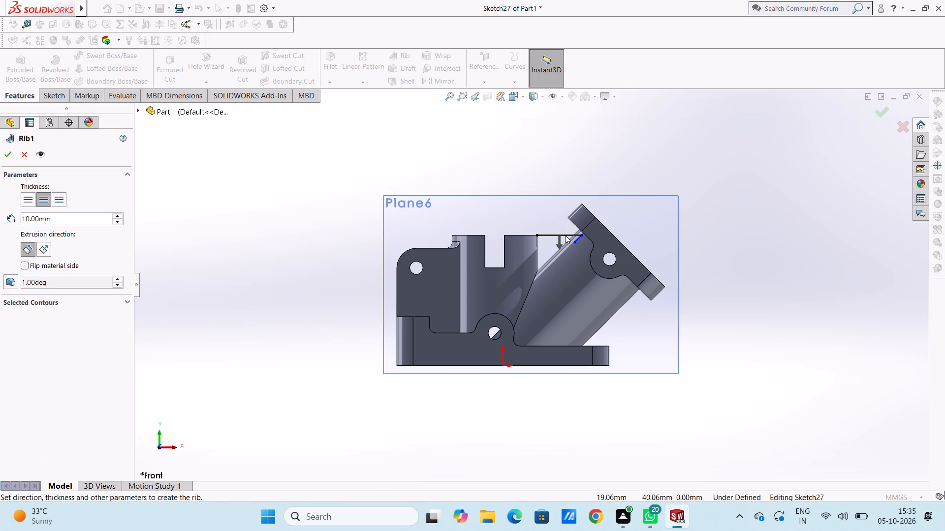
pyautogui.click(565, 235)
pyautogui.click(574, 235)
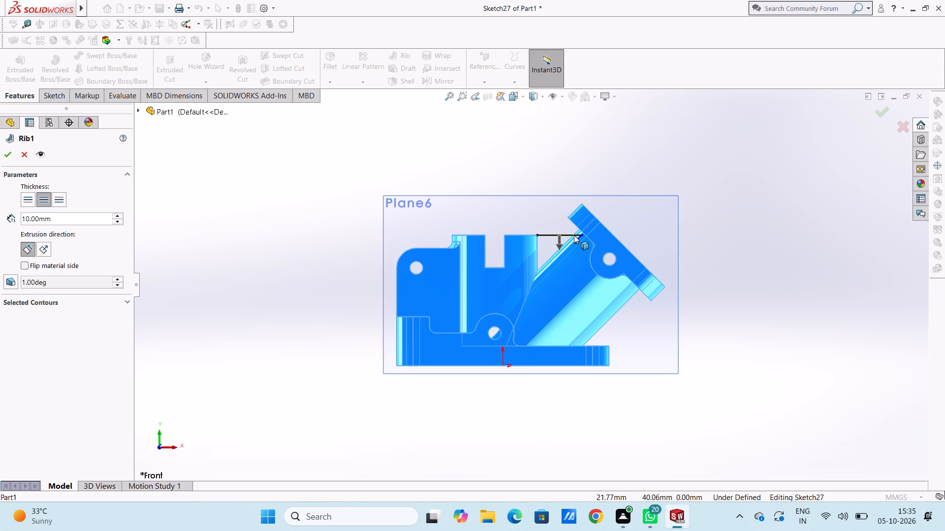
pyautogui.scroll(-5, 662, 212)
pyautogui.click(346, 160)
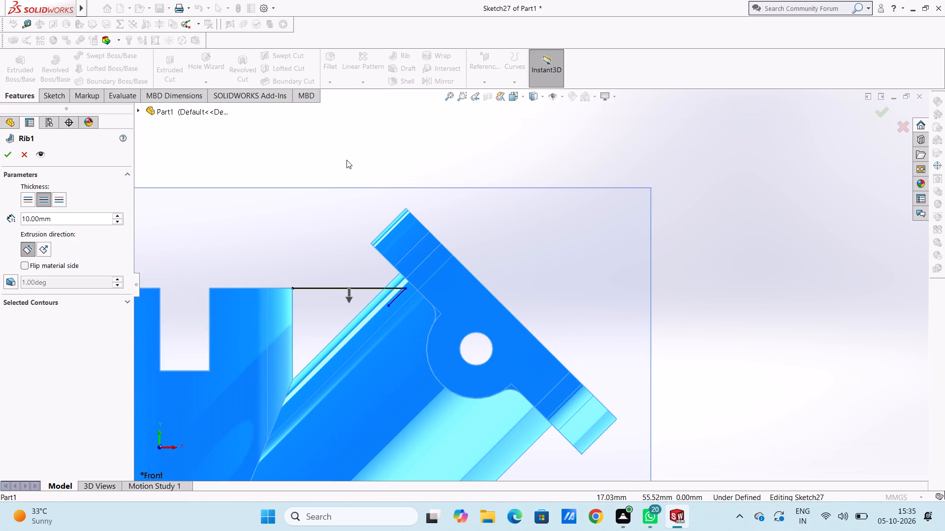
pyautogui.click(350, 147)
pyautogui.click(369, 288)
pyautogui.click(28, 197)
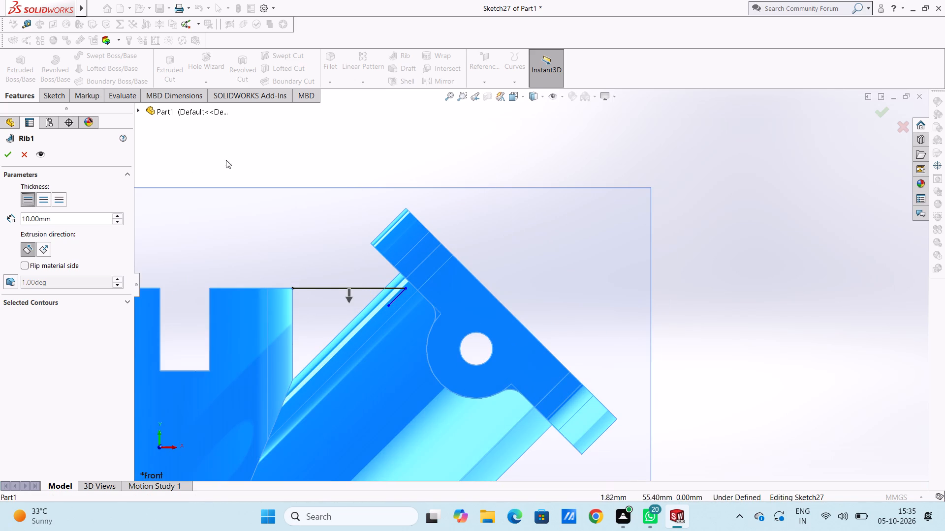
pyautogui.moveTo(269, 140); pyautogui.dragTo(280, 278, button='middle')
pyautogui.scroll(3, 307, 149)
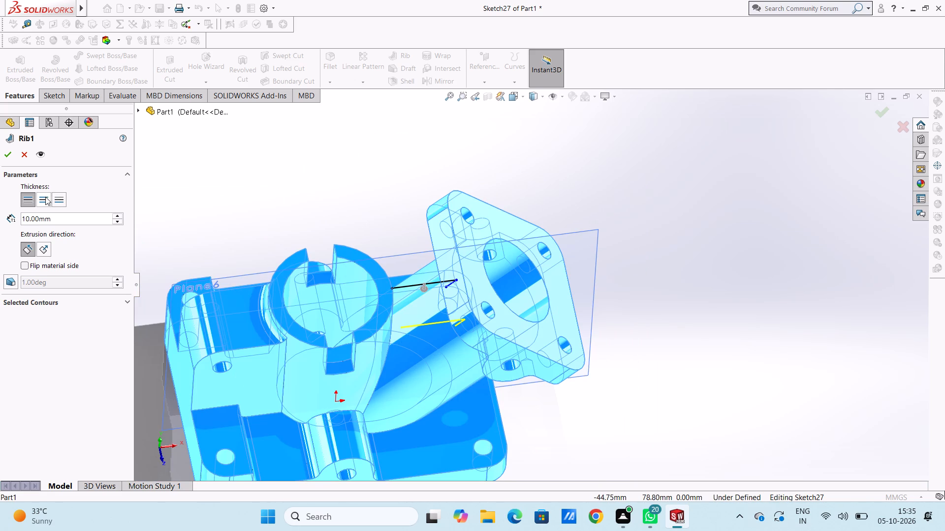
pyautogui.click(45, 197)
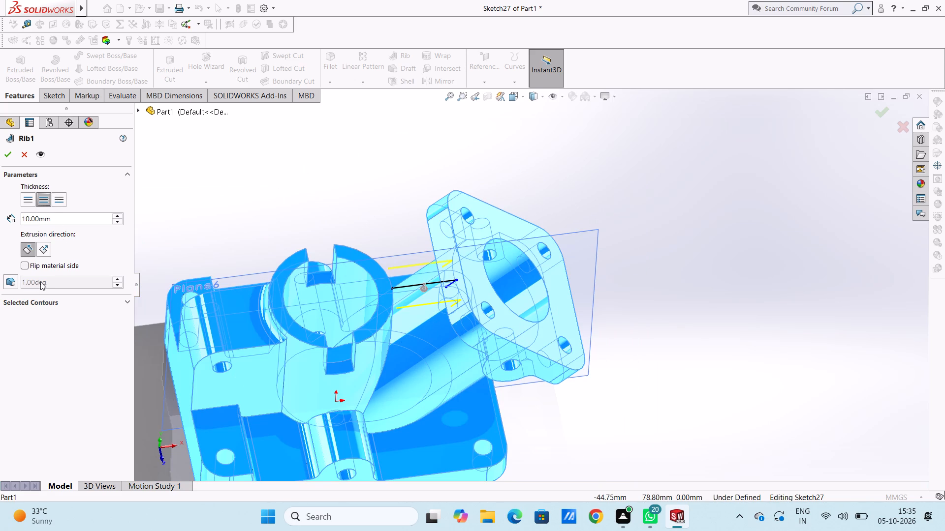
pyautogui.doubleClick(67, 219)
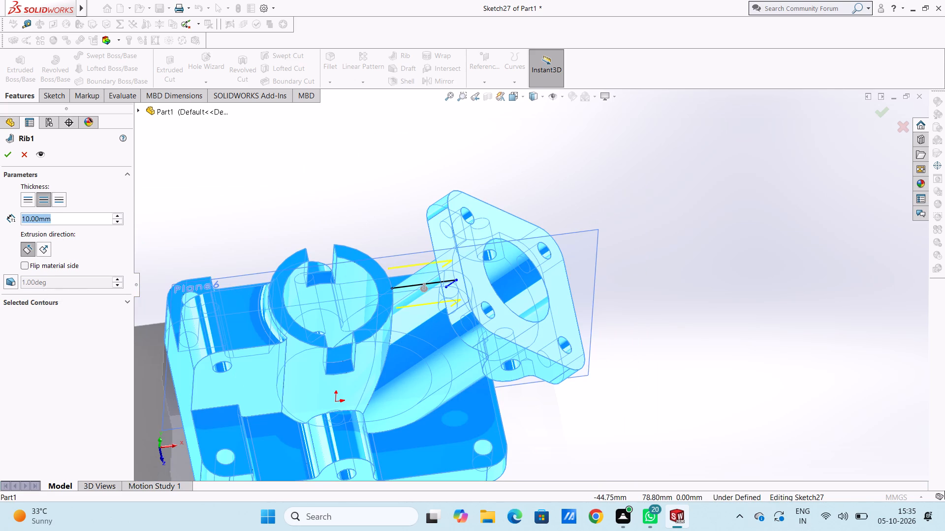
pyautogui.press('4')
pyautogui.press('Return')
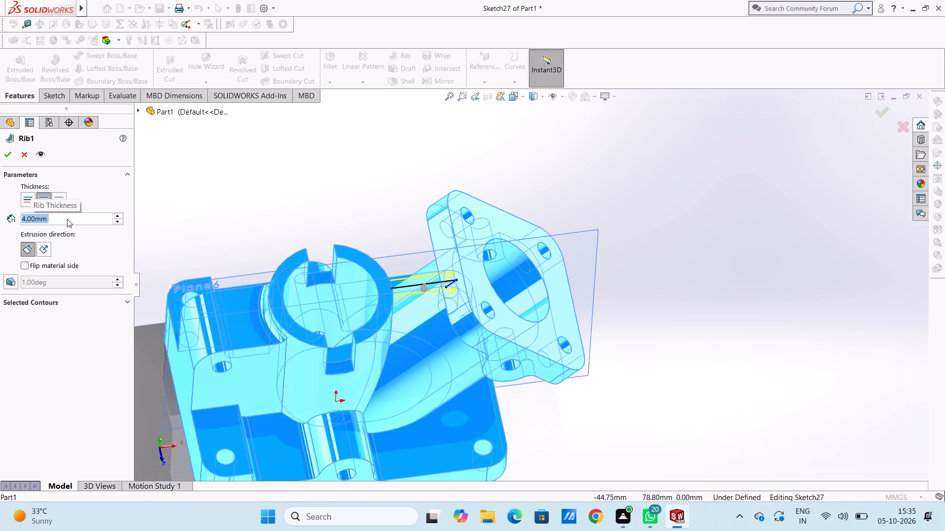
pyautogui.moveTo(247, 202); pyautogui.dragTo(250, 112, button='middle')
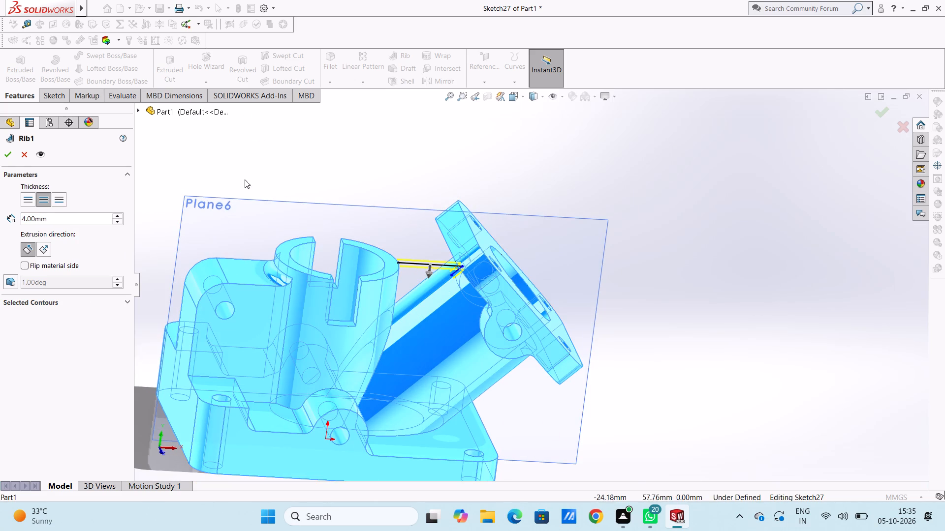
pyautogui.click(5, 151)
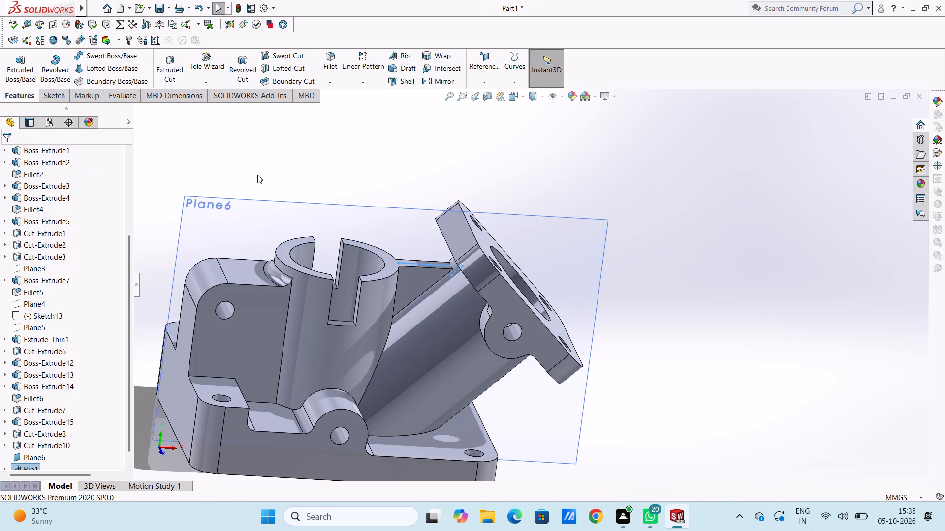
pyautogui.click(270, 167)
# Examine the new rib between the vertical and angled tubes, and the space under the flange, from several viewing angles.
pyautogui.scroll(3, 371, 170)
pyautogui.moveTo(374, 176); pyautogui.dragTo(406, 195, button='middle')
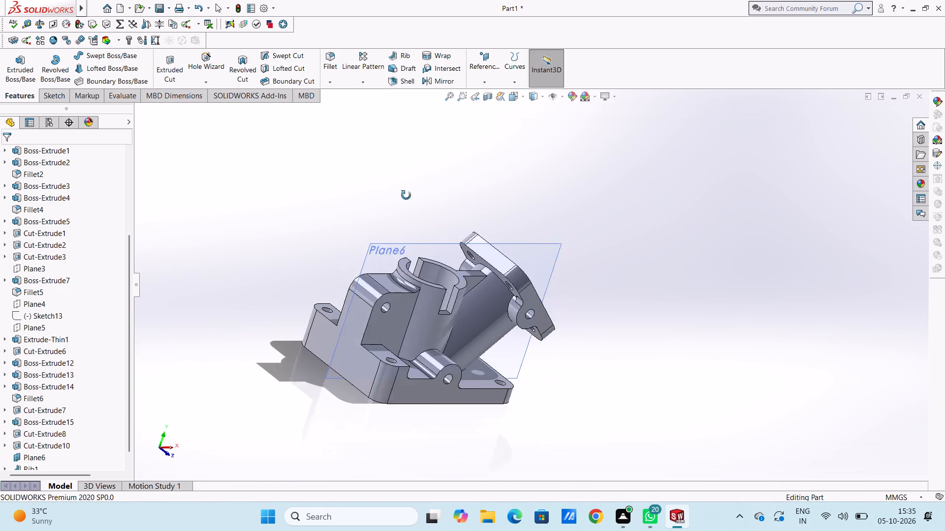
pyautogui.moveTo(406, 195); pyautogui.dragTo(381, 159, button='middle')
pyautogui.moveTo(327, 303); pyautogui.dragTo(281, 241, button='middle')
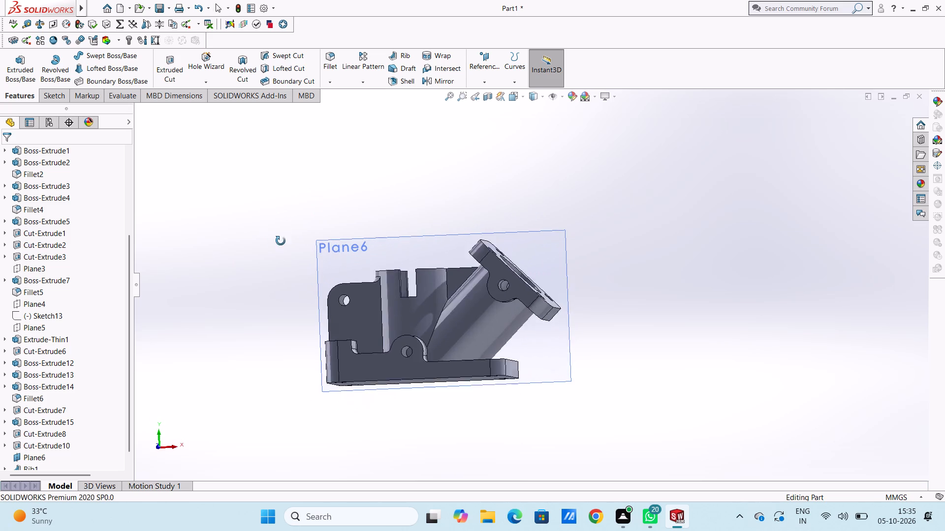
pyautogui.moveTo(281, 241); pyautogui.dragTo(282, 302, button='middle')
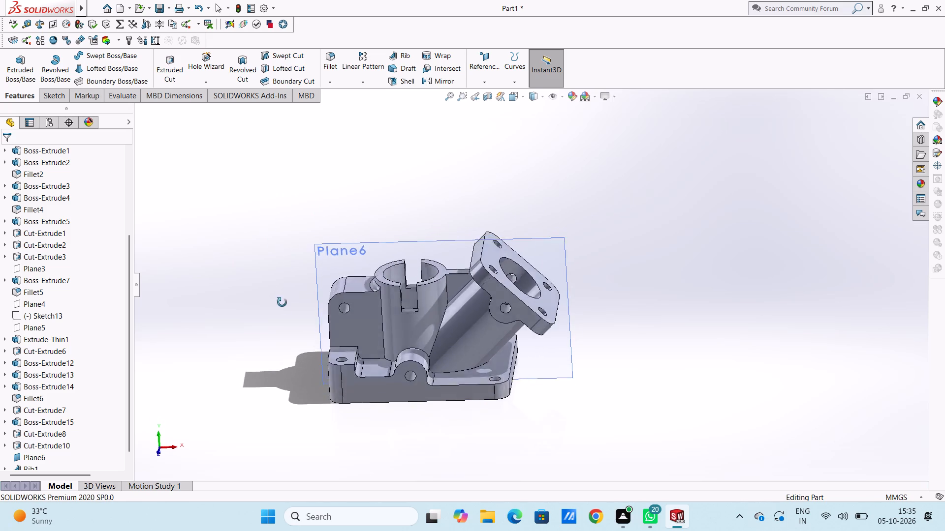
pyautogui.moveTo(282, 302); pyautogui.dragTo(292, 242, button='middle')
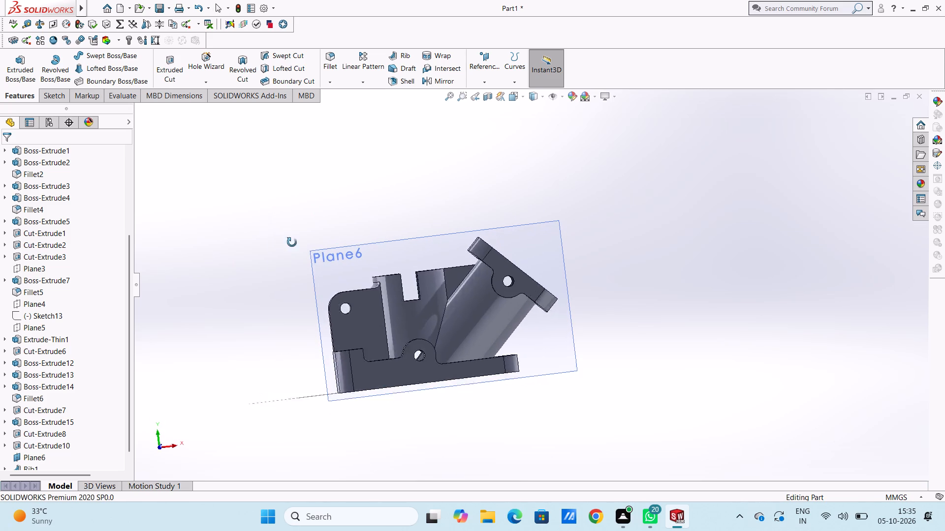
pyautogui.moveTo(292, 242); pyautogui.dragTo(283, 238, button='middle')
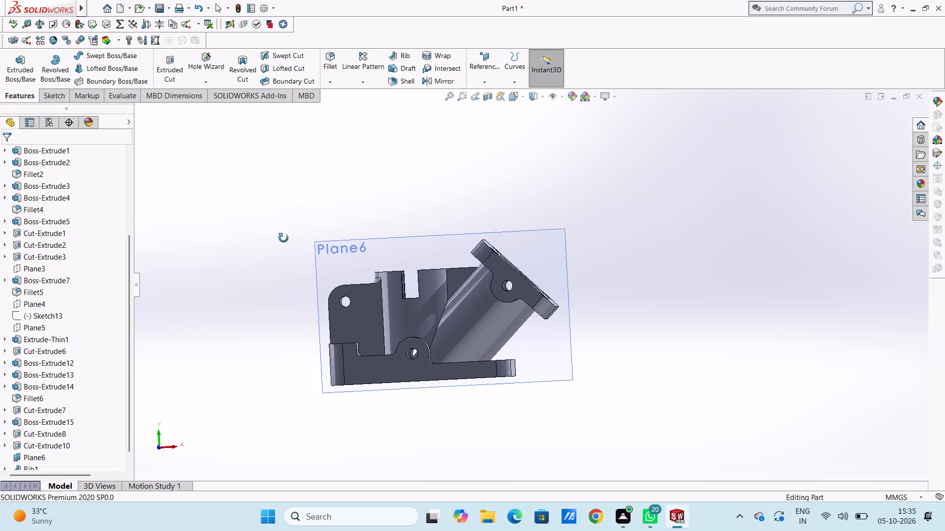
pyautogui.moveTo(283, 238); pyautogui.dragTo(284, 238, button='middle')
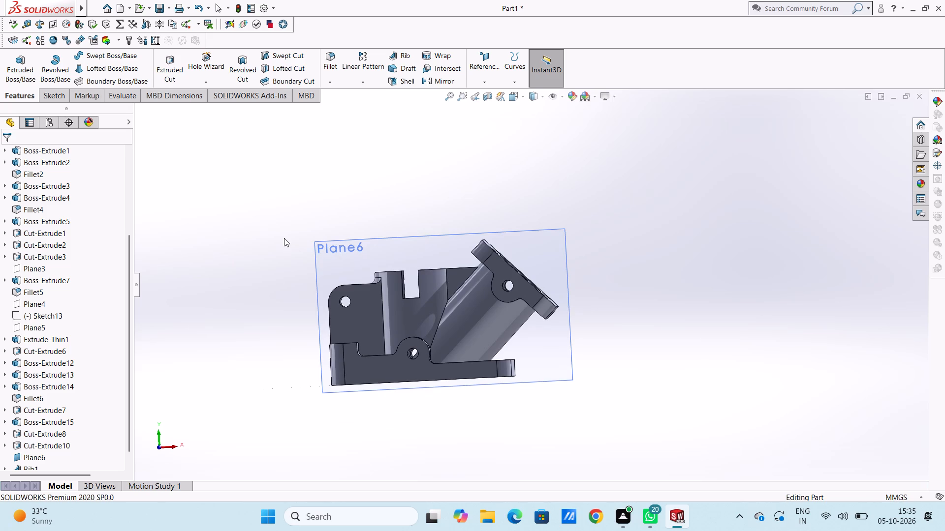
pyautogui.scroll(-3, 474, 372)
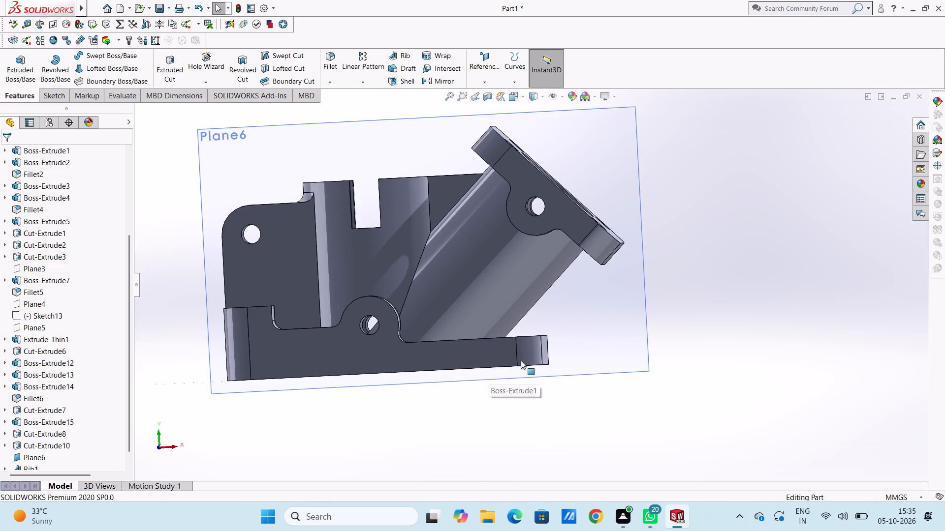
pyautogui.moveTo(597, 311); pyautogui.dragTo(598, 305, button='middle')
# On Plane6, sketch a line about 19.7 mm long from the base plate's top end corner to the flange's underside, plus a 135° line about 0.8 mm long.
pyautogui.click(601, 314)
pyautogui.click(642, 286)
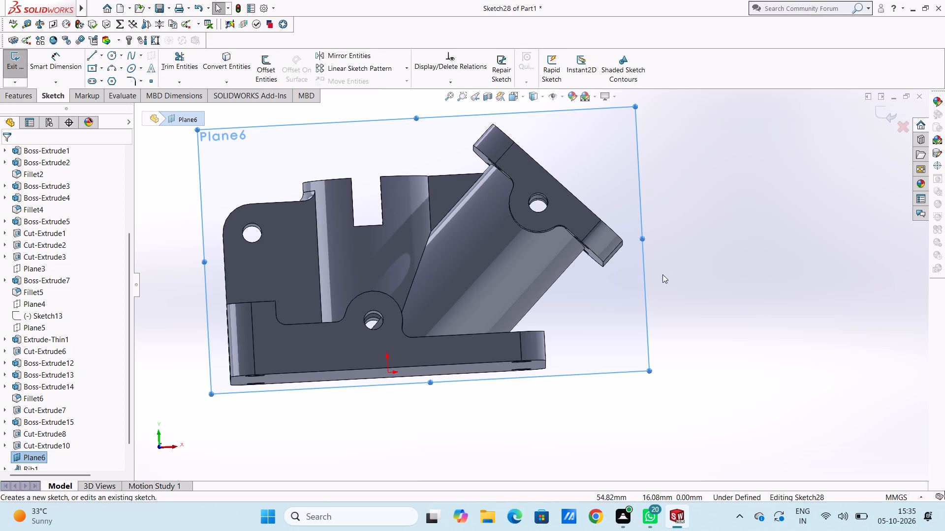
pyautogui.click(685, 264)
pyautogui.click(96, 57)
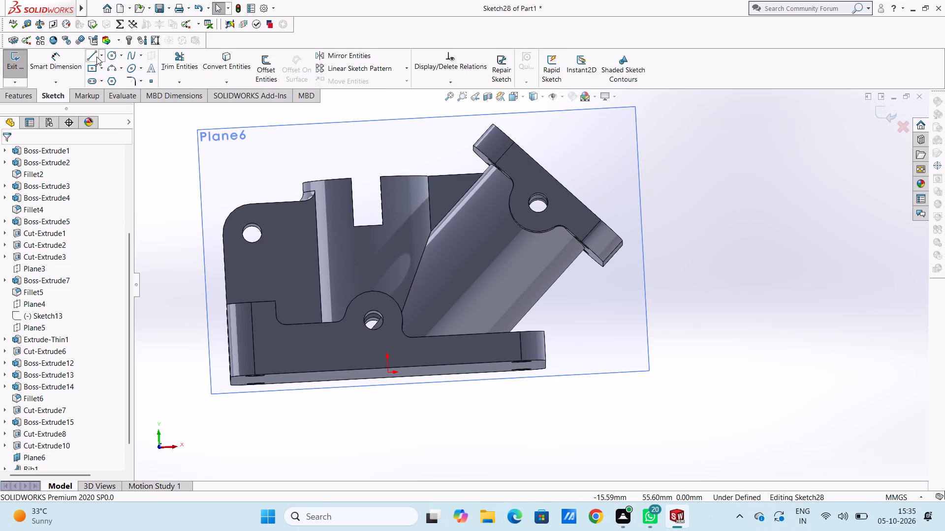
pyautogui.moveTo(560, 274); pyautogui.dragTo(562, 294, button='middle')
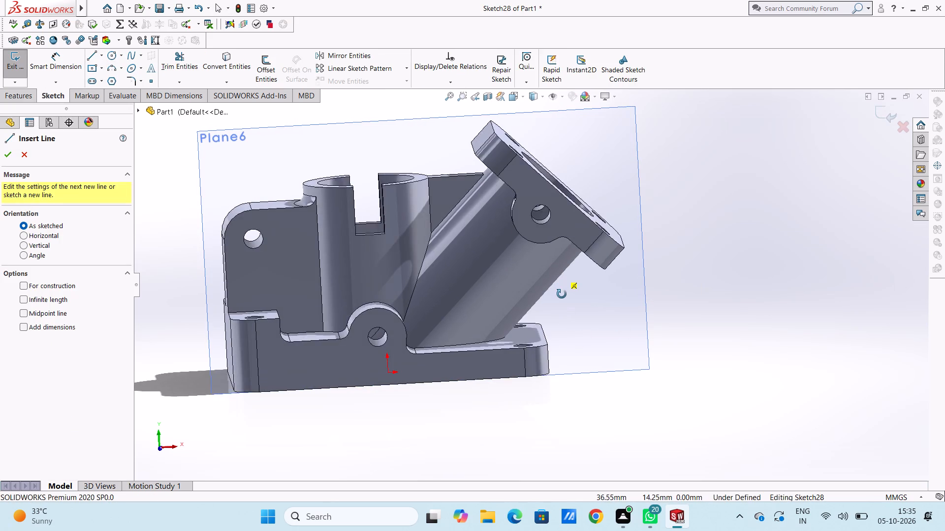
pyautogui.moveTo(562, 294); pyautogui.dragTo(559, 281, button='middle')
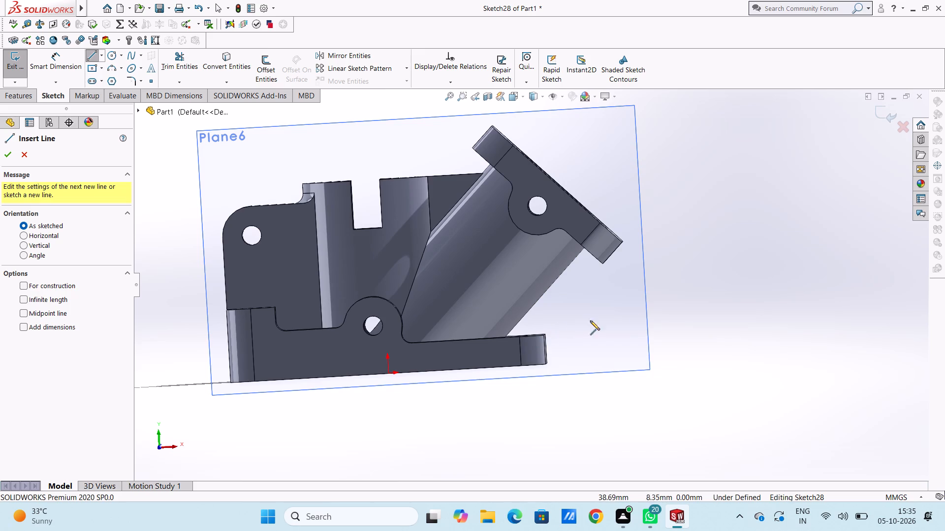
pyautogui.hotkey('ctrl', '1')
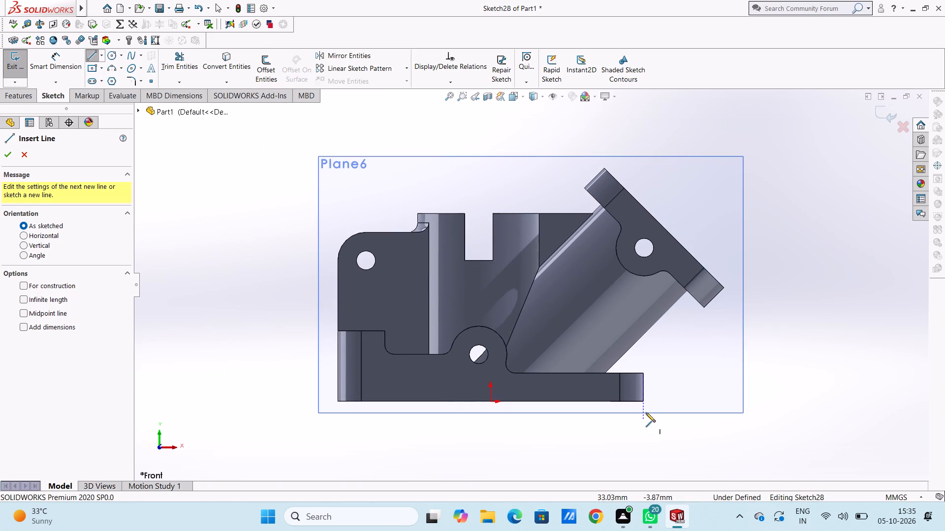
pyautogui.scroll(-4, 646, 412)
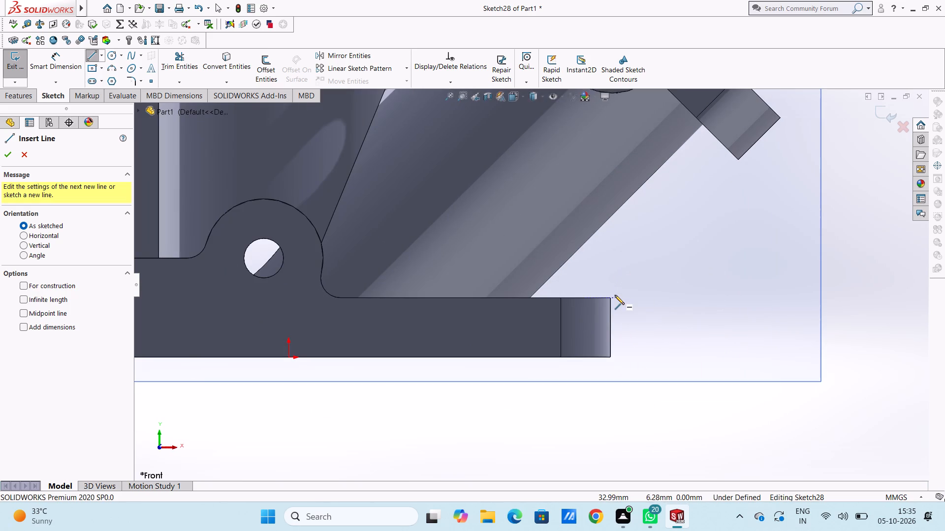
pyautogui.click(610, 299)
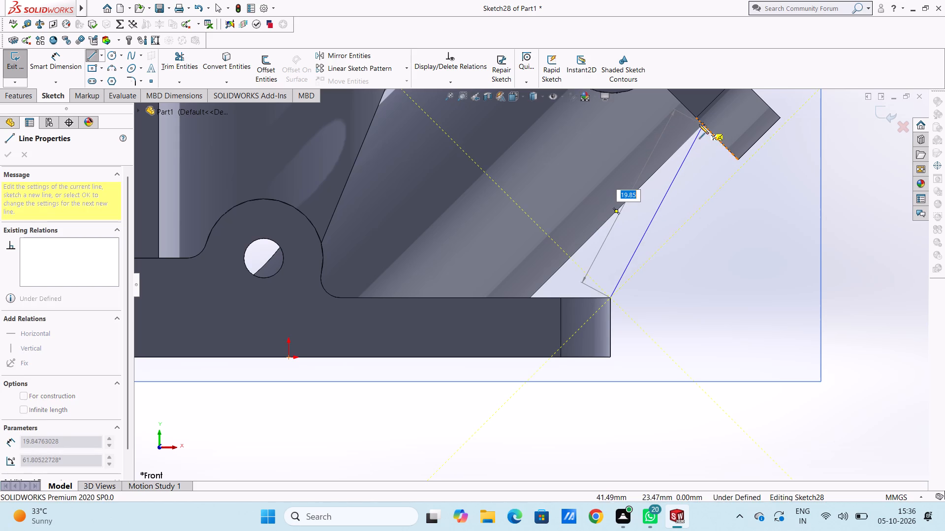
pyautogui.scroll(-4, 702, 126)
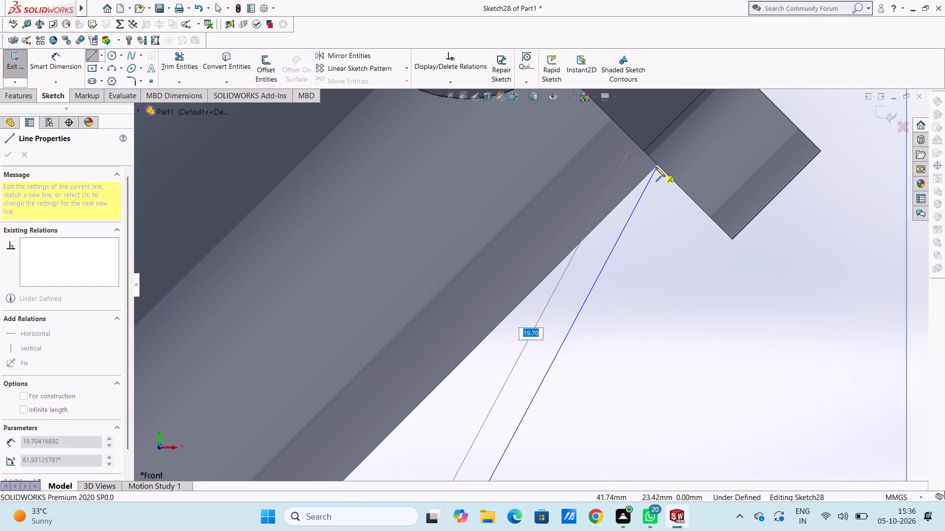
pyautogui.click(656, 166)
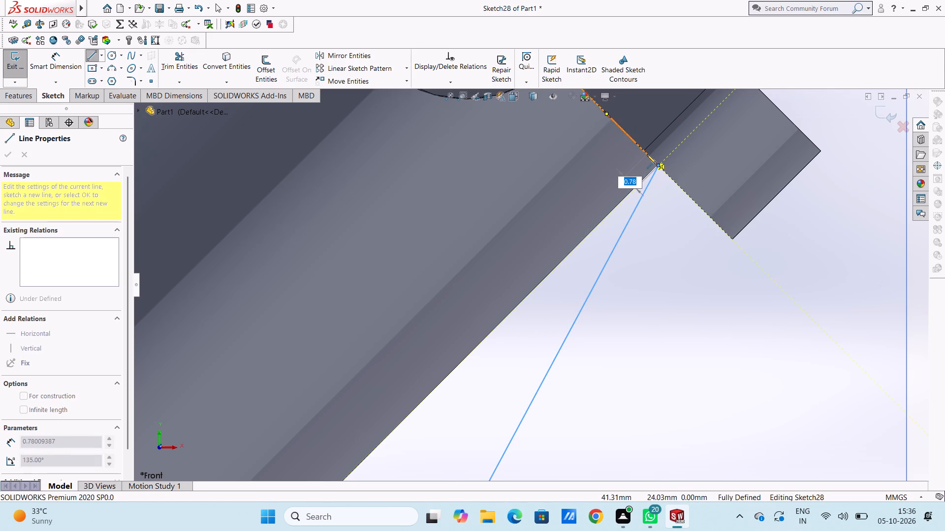
pyautogui.click(647, 154)
pyautogui.press('Escape')
pyautogui.press('Escape')
pyautogui.press('Escape')
pyautogui.scroll(2, 647, 154)
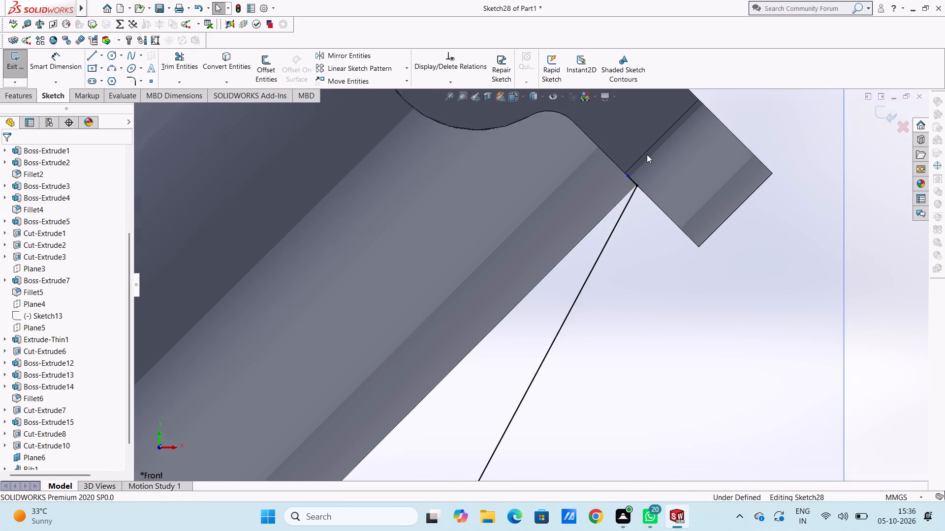
pyautogui.scroll(2, 647, 154)
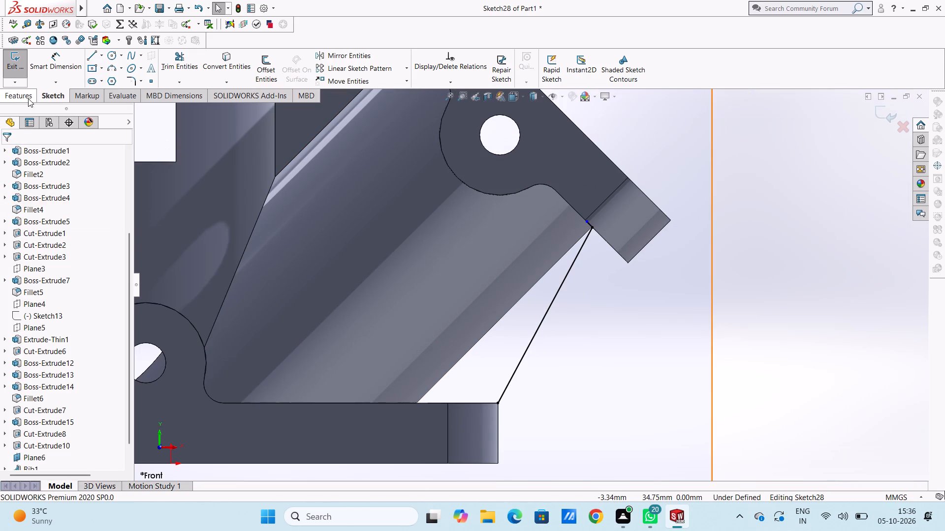
# Create a 4 mm thick Rib, both sides, parallel to sketch with material side flipped, between the base plate's end and the flange's underside.
pyautogui.click(27, 96)
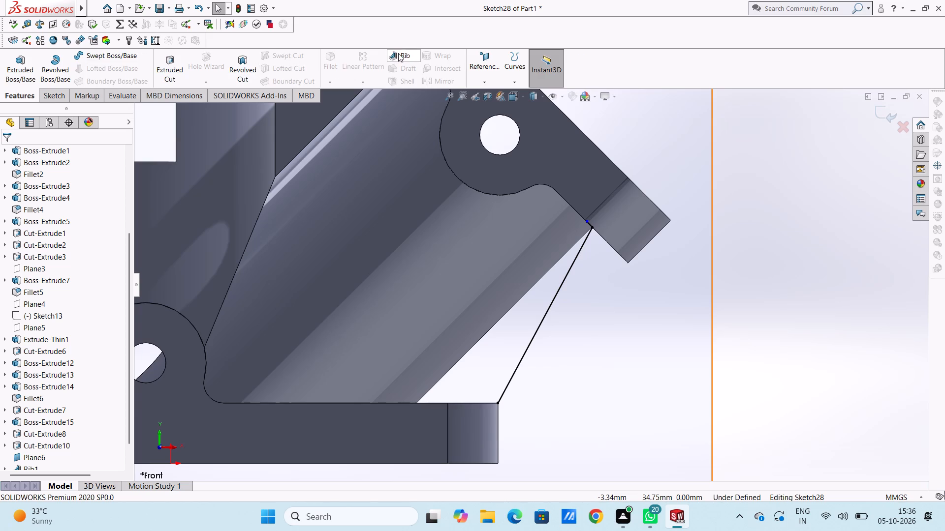
pyautogui.click(397, 53)
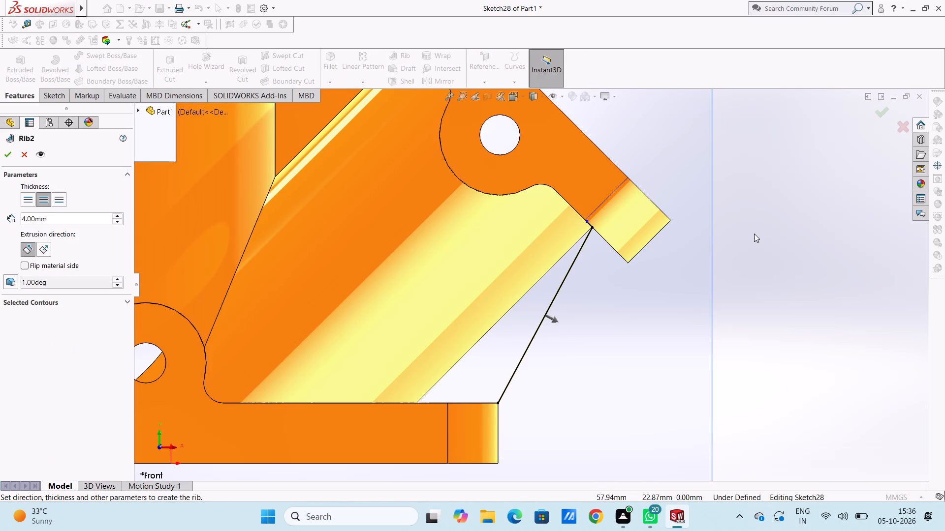
pyautogui.scroll(3, 754, 234)
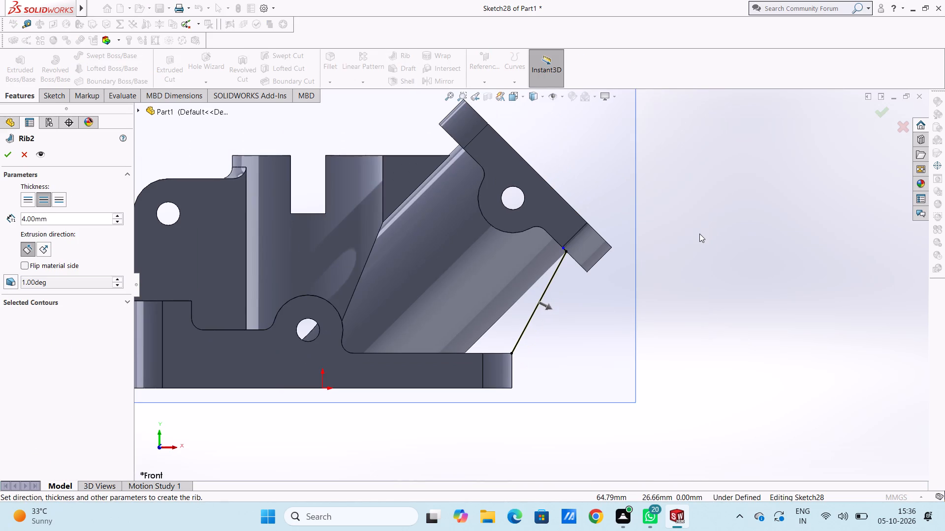
pyautogui.moveTo(699, 234); pyautogui.dragTo(638, 217, button='middle')
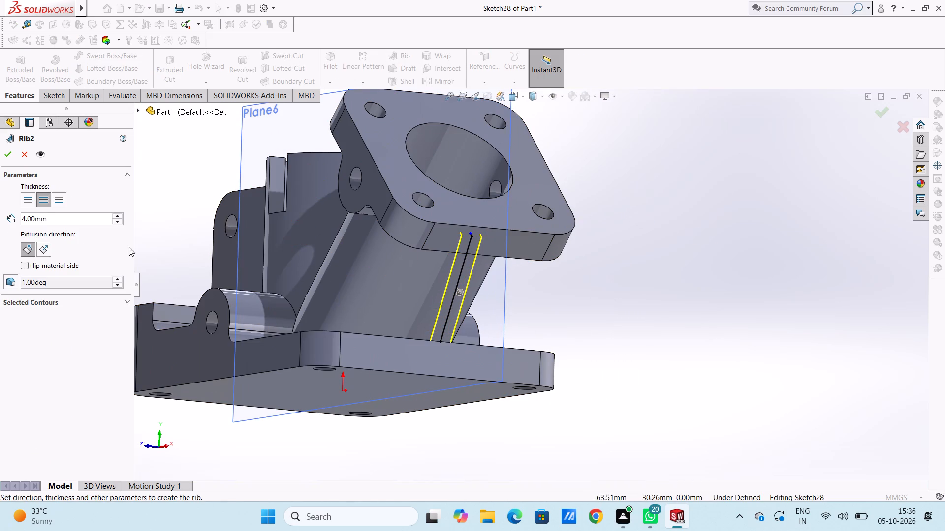
pyautogui.click(28, 248)
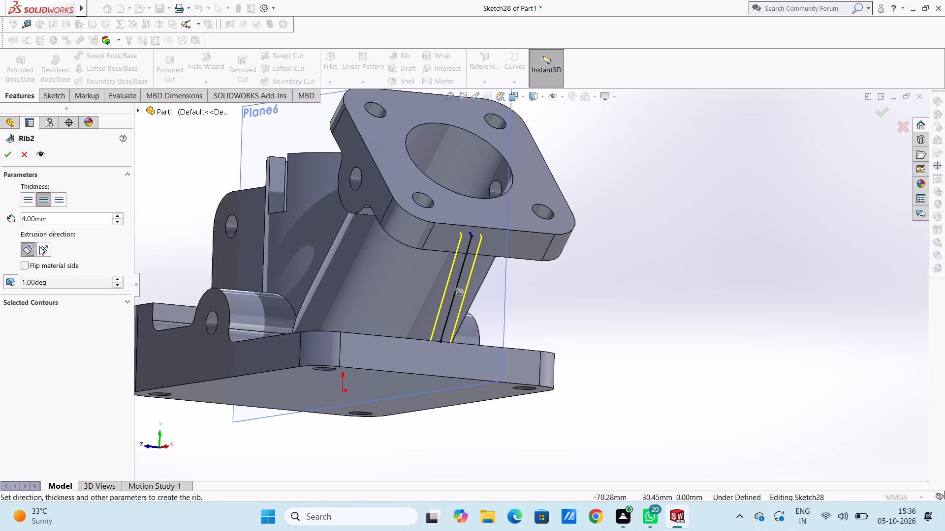
pyautogui.click(40, 246)
pyautogui.click(41, 247)
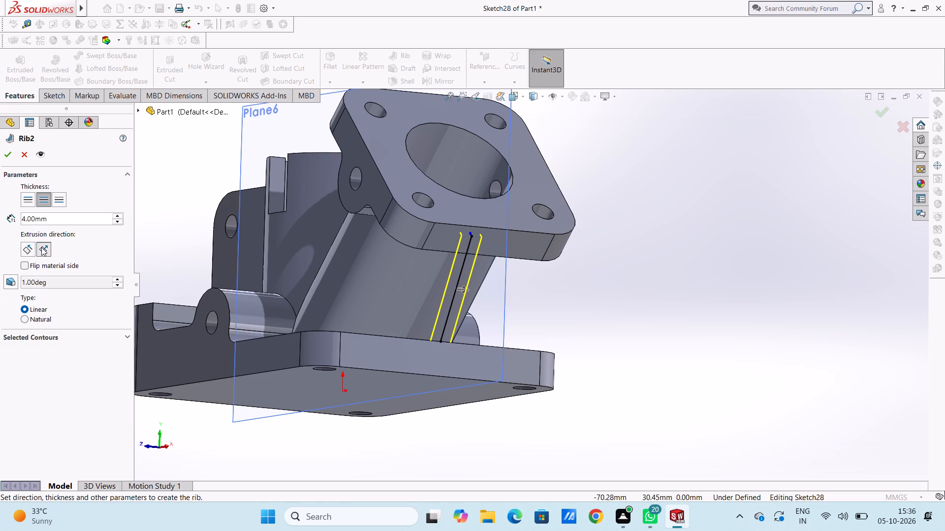
pyautogui.click(30, 246)
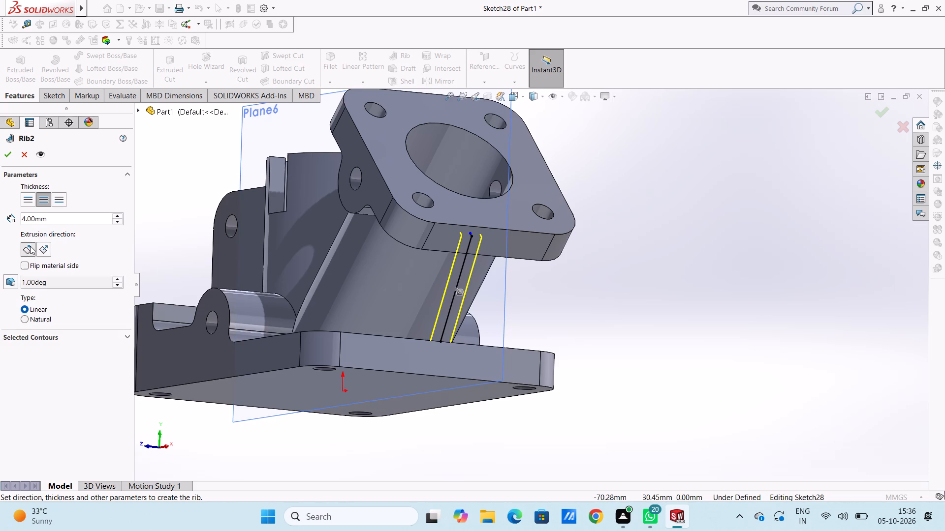
pyautogui.click(30, 246)
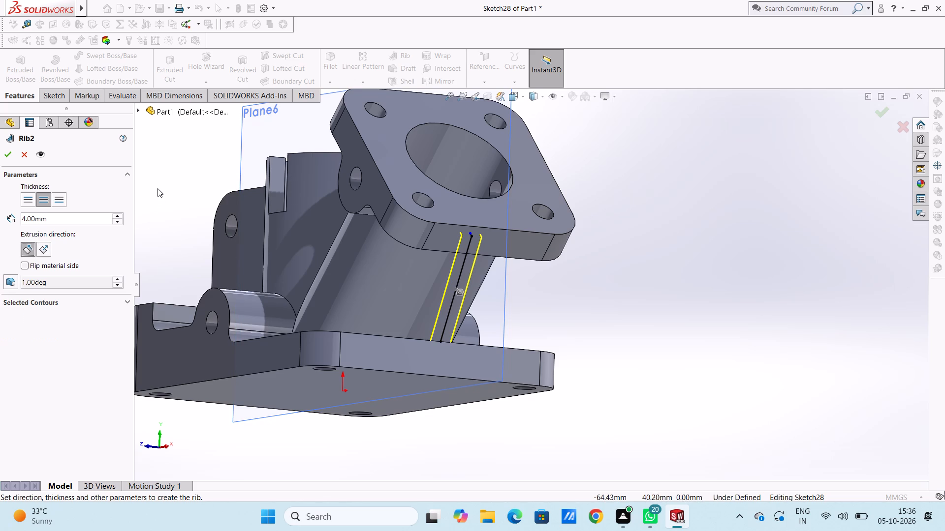
pyautogui.click(22, 263)
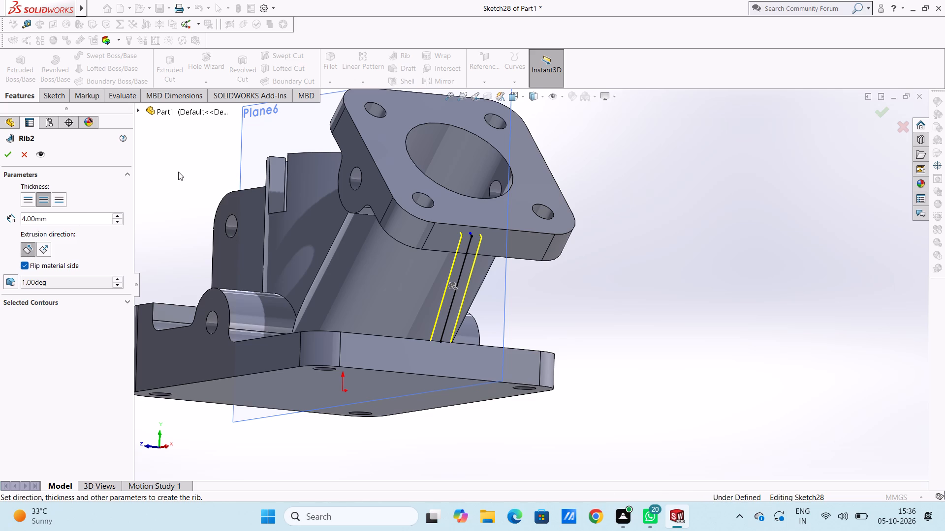
pyautogui.moveTo(180, 171); pyautogui.dragTo(247, 203, button='middle')
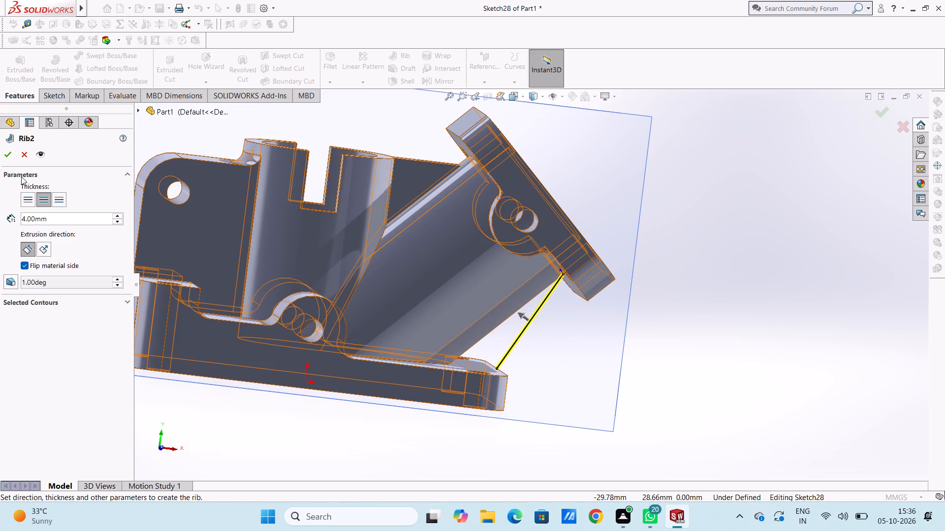
pyautogui.click(8, 152)
pyautogui.scroll(5, 186, 163)
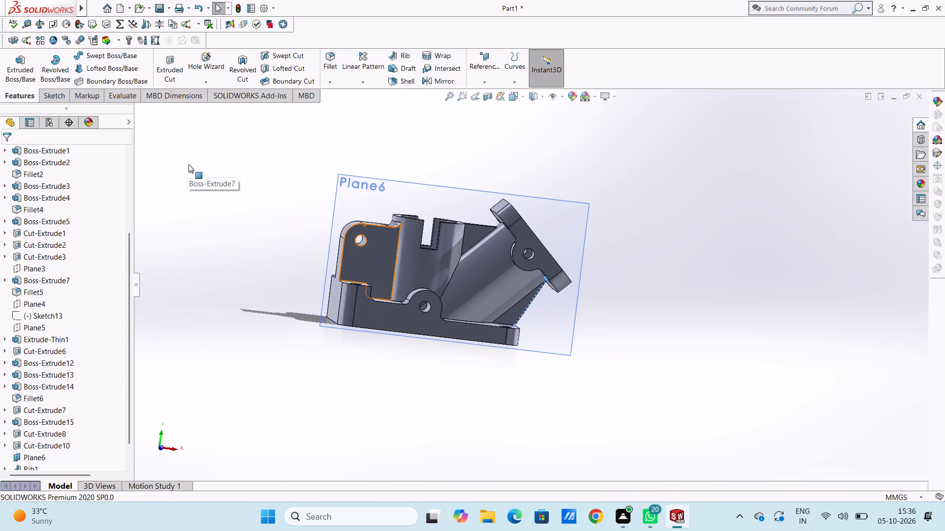
pyautogui.click(205, 187)
# Hide Plane6.
pyautogui.moveTo(213, 225); pyautogui.dragTo(165, 148, button='middle')
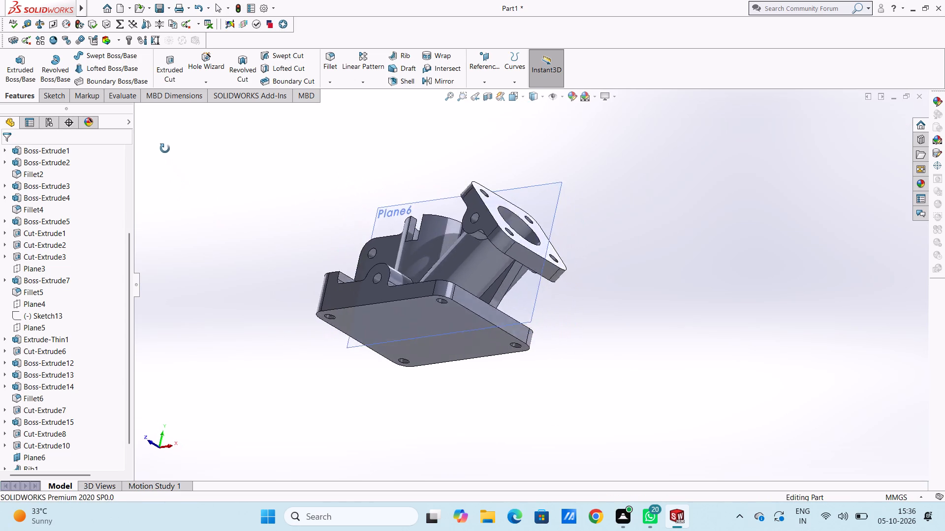
pyautogui.moveTo(165, 148); pyautogui.dragTo(217, 321, button='middle')
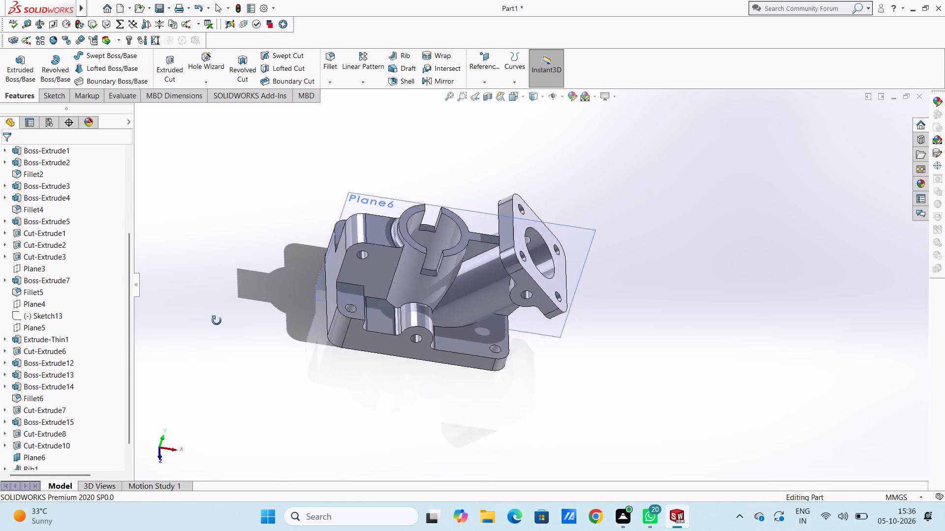
pyautogui.moveTo(217, 321); pyautogui.dragTo(200, 230, button='middle')
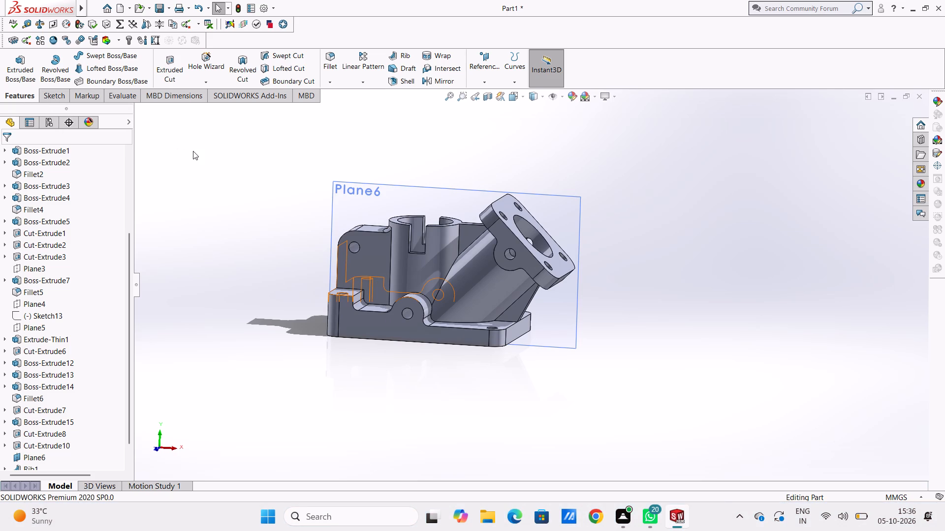
pyautogui.scroll(1, 193, 151)
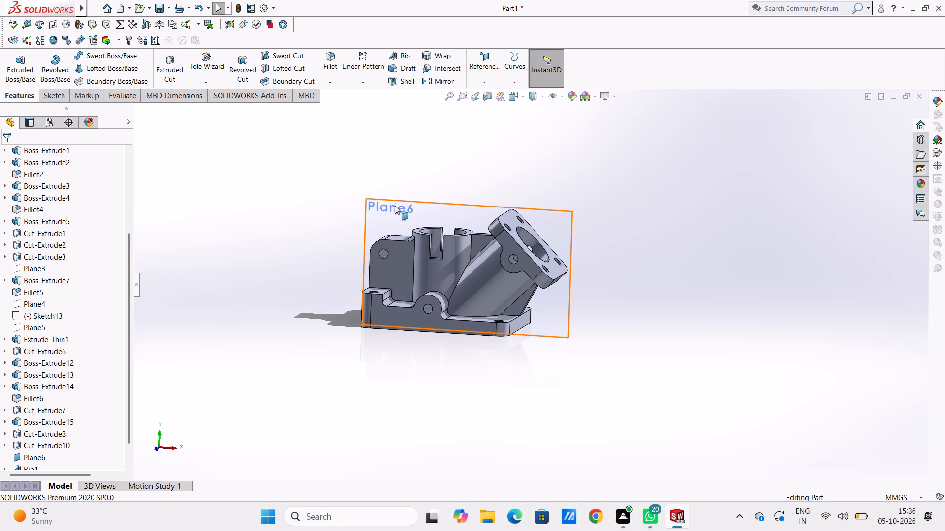
pyautogui.click(393, 209)
pyautogui.click(451, 178)
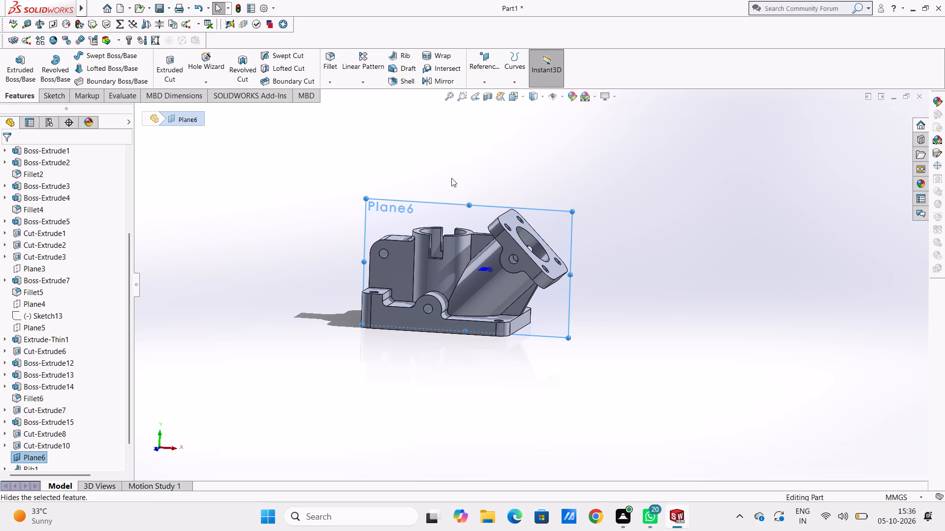
# Examine the finished part from several angles, including both ribs, the slotted vertical tube, the flange and the base plate.
pyautogui.moveTo(440, 160); pyautogui.dragTo(454, 188, button='middle')
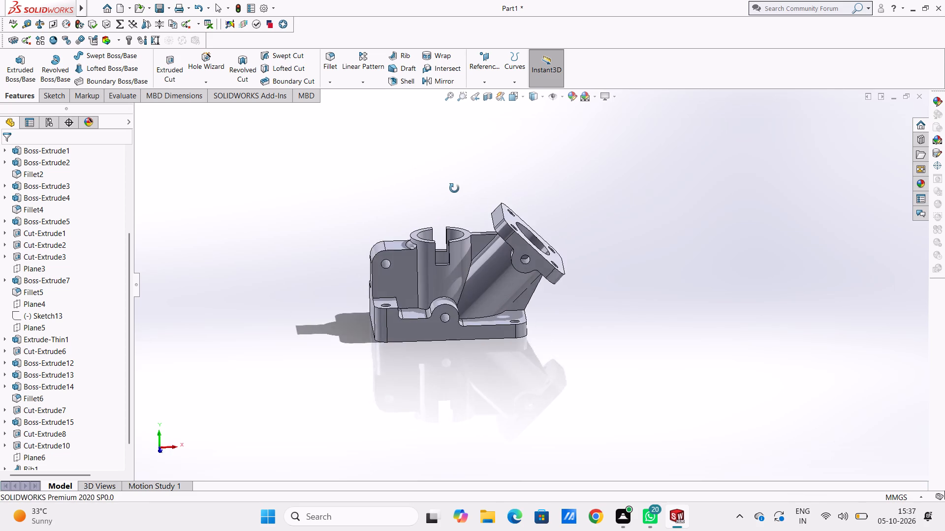
pyautogui.moveTo(454, 188); pyautogui.dragTo(504, 181, button='middle')
pyautogui.scroll(-6, 499, 237)
pyautogui.moveTo(532, 243); pyautogui.dragTo(527, 244, button='middle')
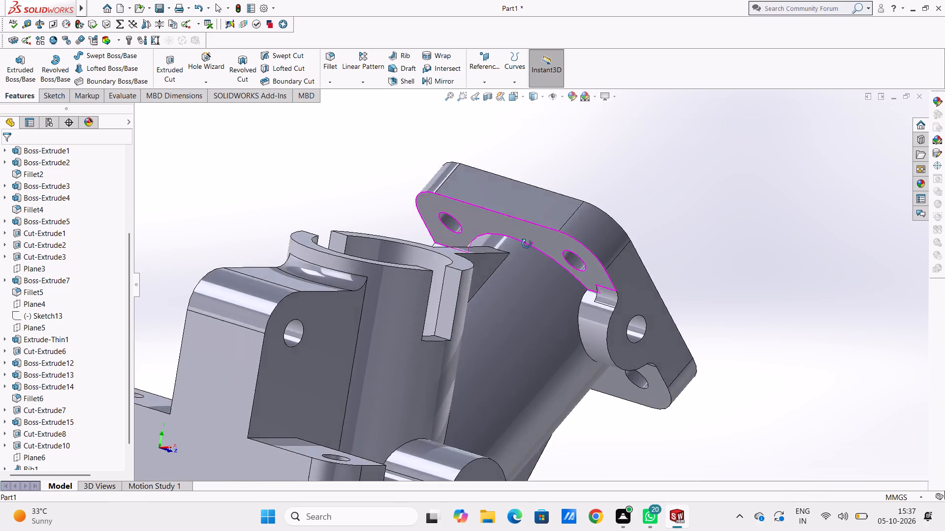
pyautogui.moveTo(527, 244); pyautogui.dragTo(509, 247, button='middle')
pyautogui.scroll(6, 440, 168)
pyautogui.moveTo(446, 211); pyautogui.dragTo(427, 235, button='middle')
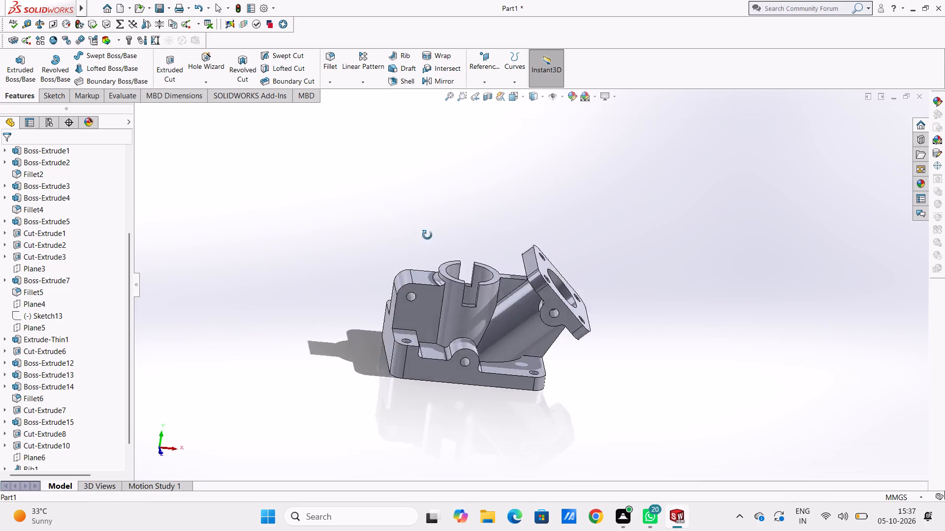
pyautogui.moveTo(427, 235); pyautogui.dragTo(400, 197, button='middle')
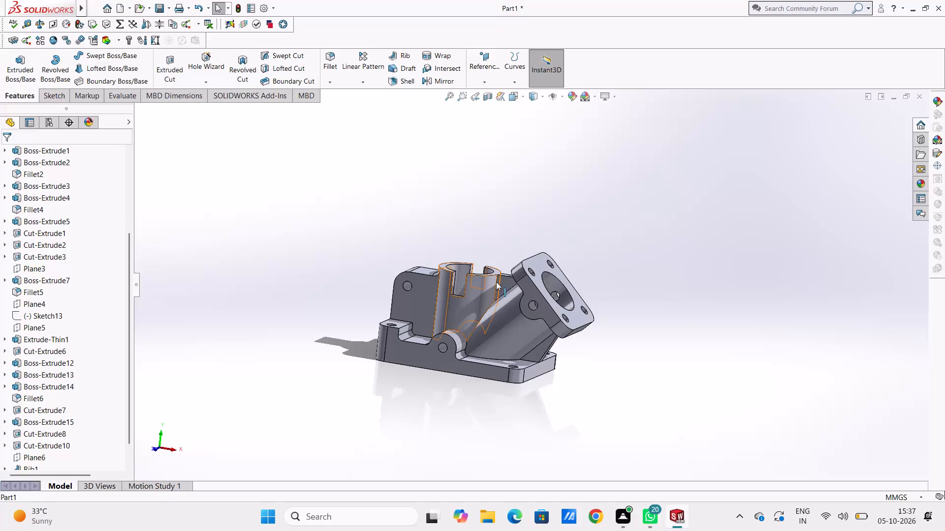
pyautogui.scroll(-4, 535, 350)
pyautogui.moveTo(569, 361); pyautogui.dragTo(510, 304, button='middle')
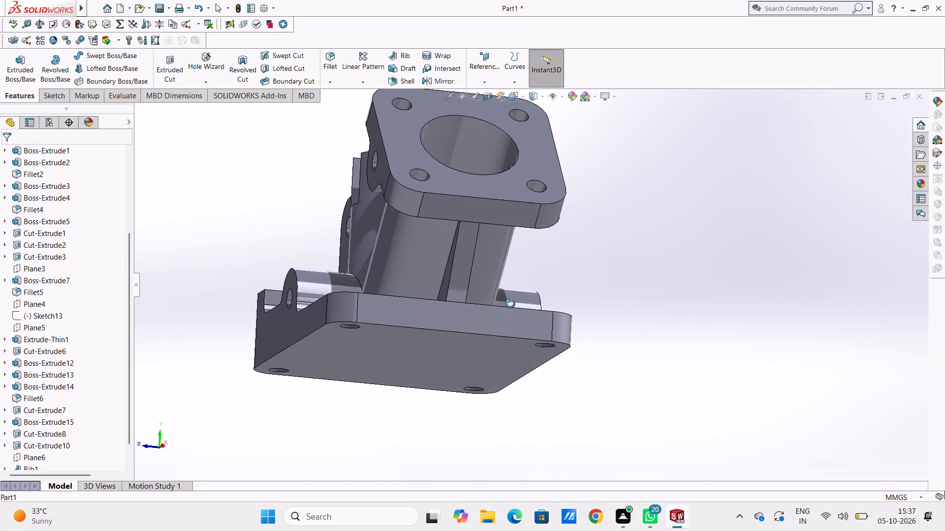
pyautogui.moveTo(510, 304); pyautogui.dragTo(676, 232, button='middle')
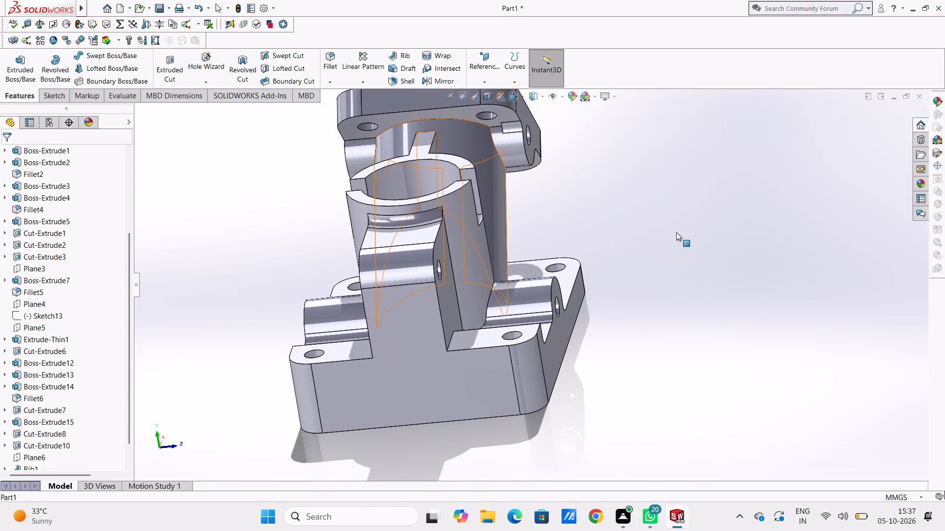
pyautogui.scroll(4, 639, 273)
pyautogui.moveTo(634, 334); pyautogui.dragTo(509, 170, button='middle')
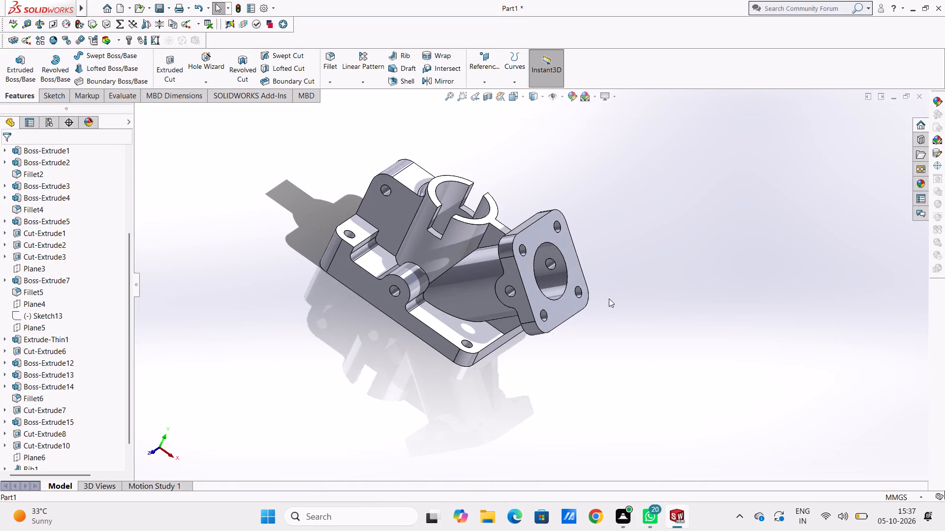
pyautogui.moveTo(609, 298); pyautogui.dragTo(639, 194, button='middle')
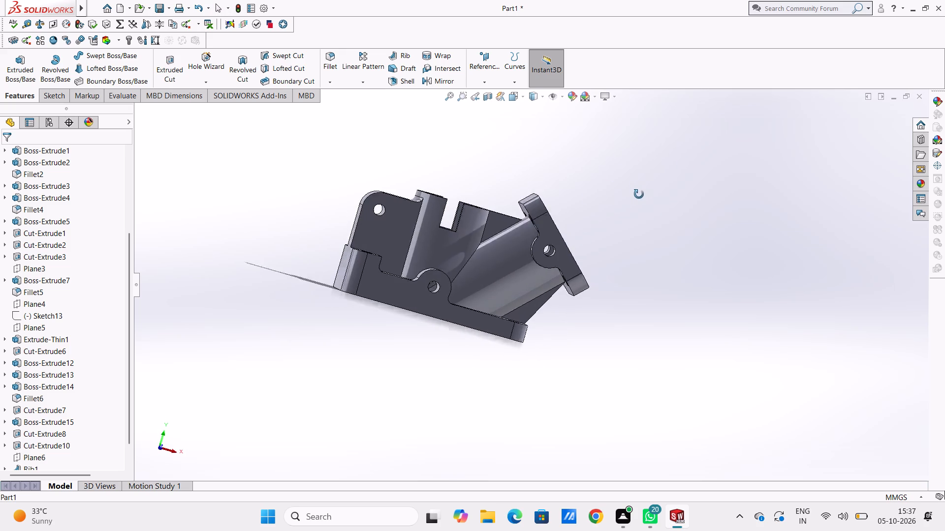
pyautogui.moveTo(639, 194); pyautogui.dragTo(624, 222, button='middle')
pyautogui.scroll(-2, 405, 240)
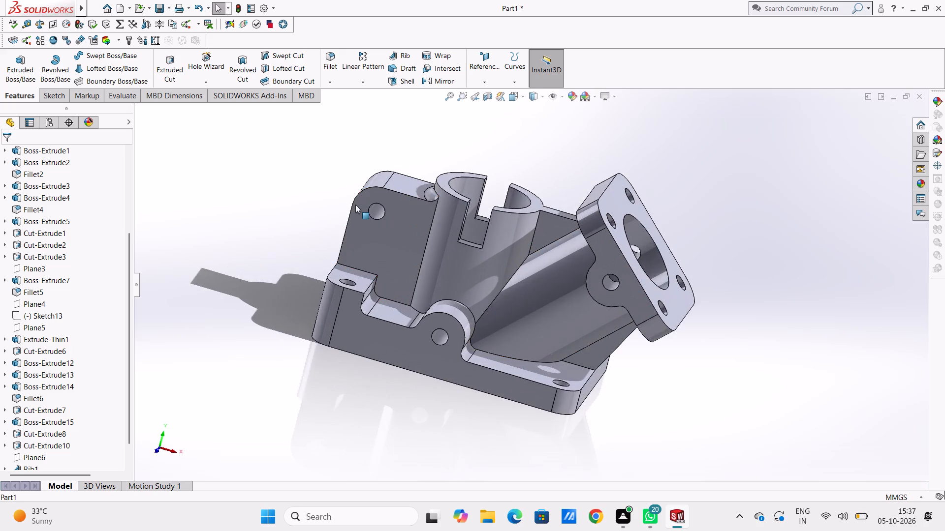
pyautogui.scroll(2, 355, 205)
pyautogui.scroll(-3, 354, 205)
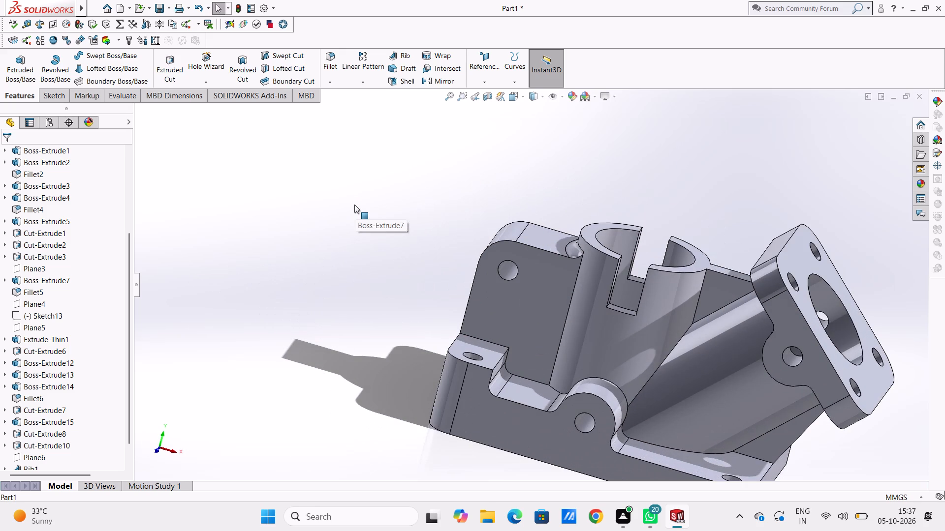
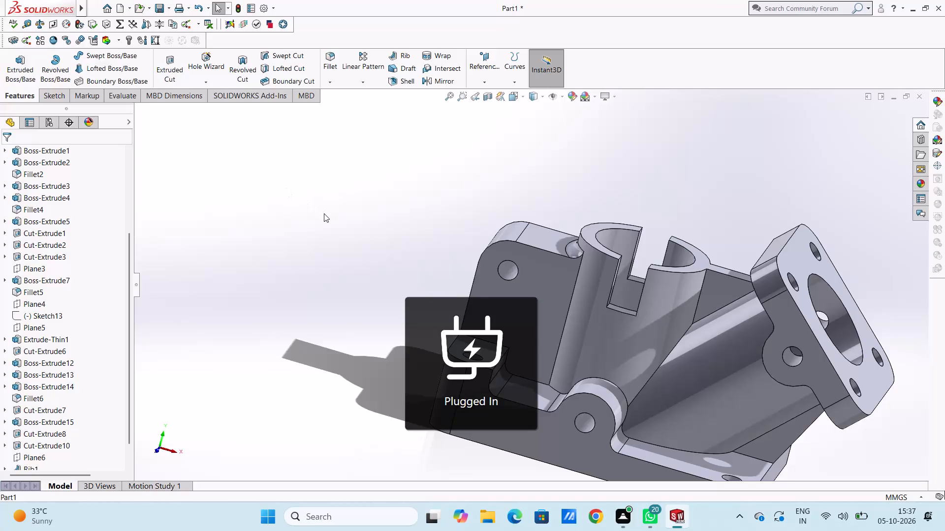
# Examine the whole bracket body, its angled flange and slotted cylinder from several sides, finishing in the isometric view.
pyautogui.scroll(2, 324, 213)
pyautogui.moveTo(377, 243); pyautogui.dragTo(389, 242, button='middle')
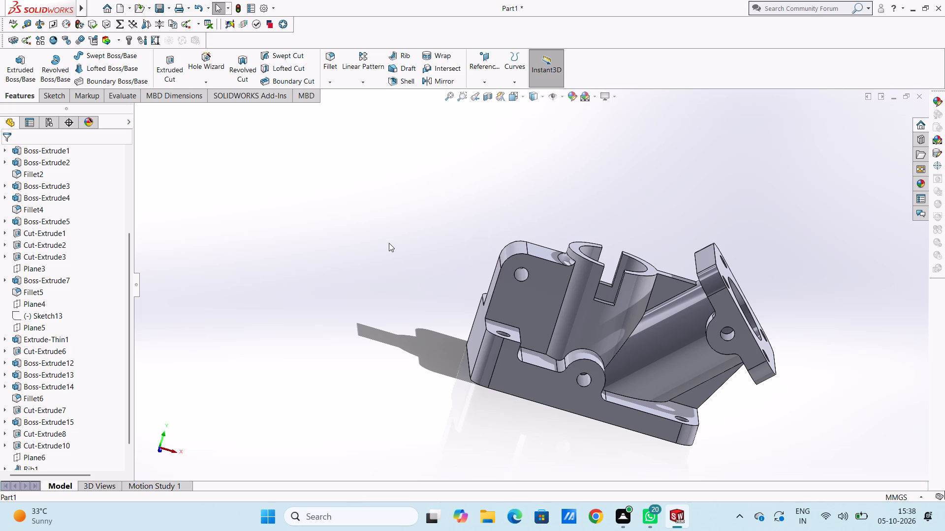
pyautogui.moveTo(460, 208); pyautogui.dragTo(420, 204, button='middle')
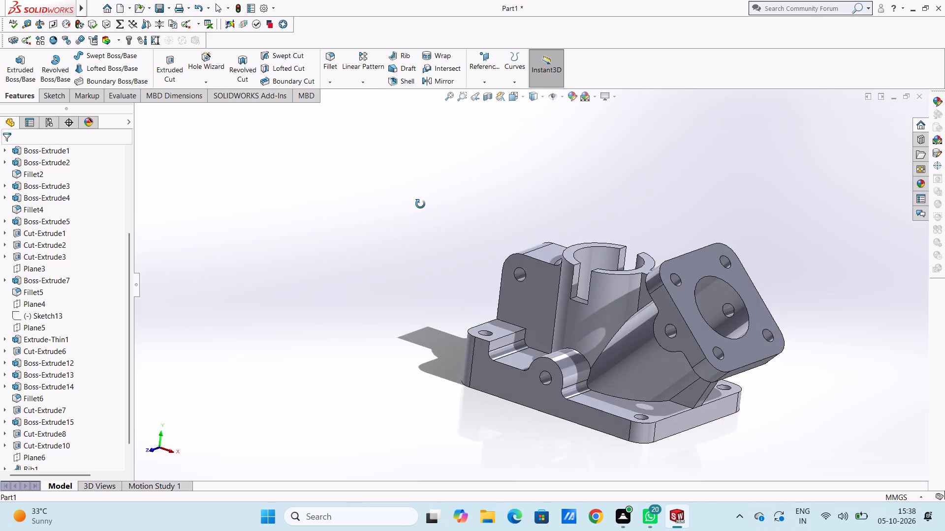
pyautogui.moveTo(420, 204); pyautogui.dragTo(366, 255, button='middle')
pyautogui.scroll(-1, 358, 263)
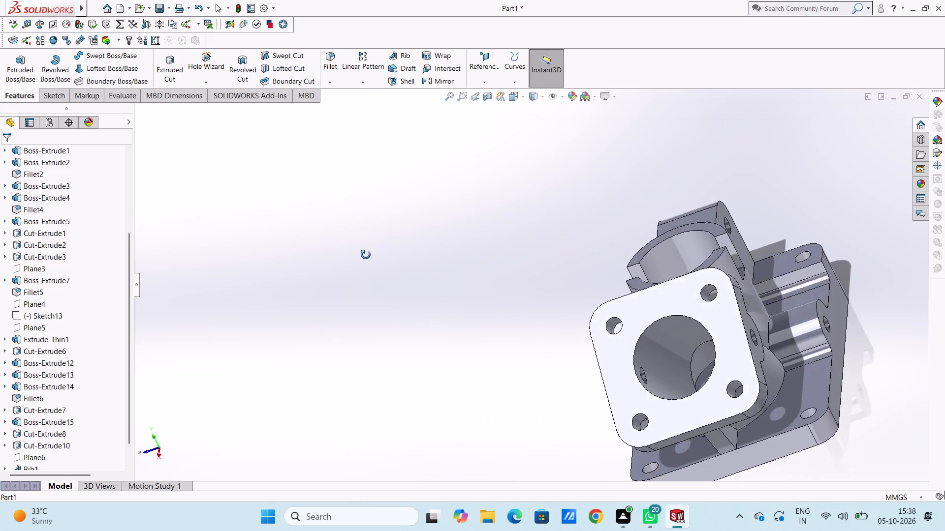
pyautogui.moveTo(366, 255); pyautogui.dragTo(393, 255, button='middle')
pyautogui.scroll(3, 393, 255)
pyautogui.moveTo(447, 152); pyautogui.dragTo(472, 268, button='middle')
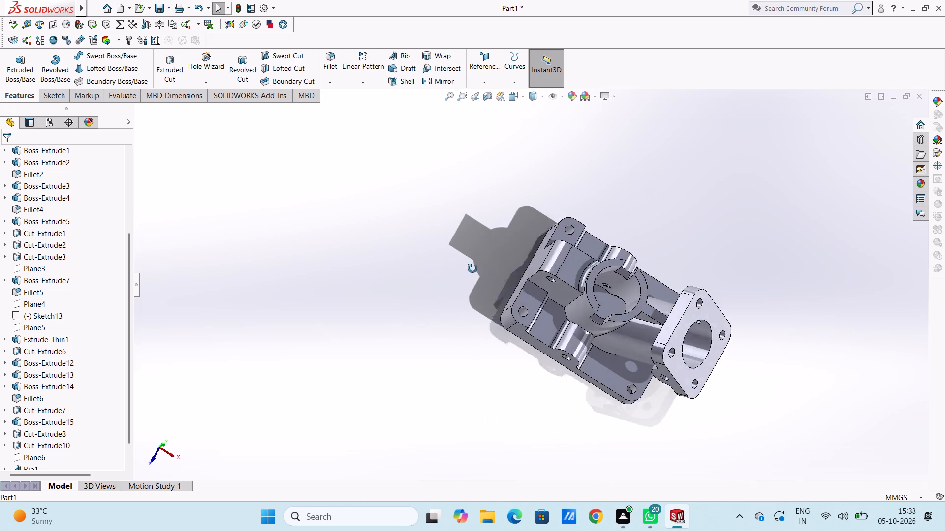
pyautogui.moveTo(472, 268); pyautogui.dragTo(436, 208, button='middle')
pyautogui.press('Escape')
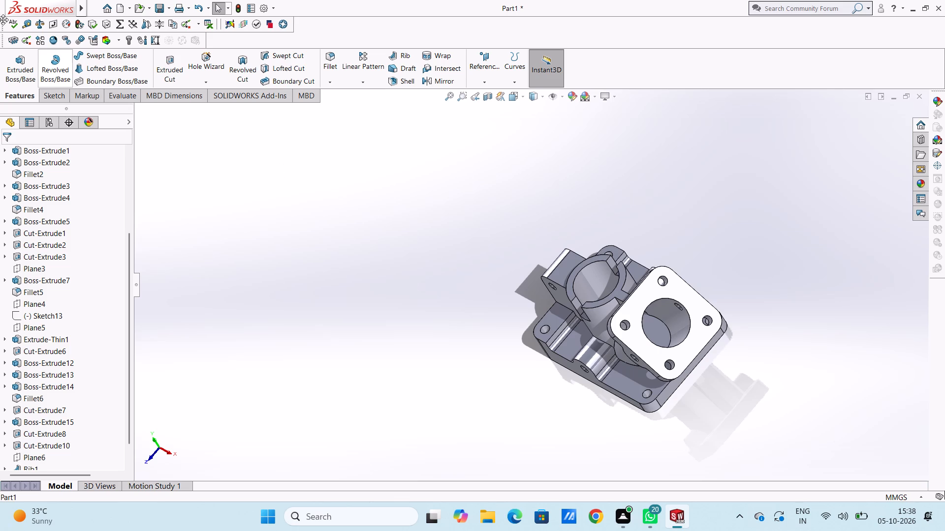
pyautogui.press('Escape')
pyautogui.hotkey('ctrl', '7')
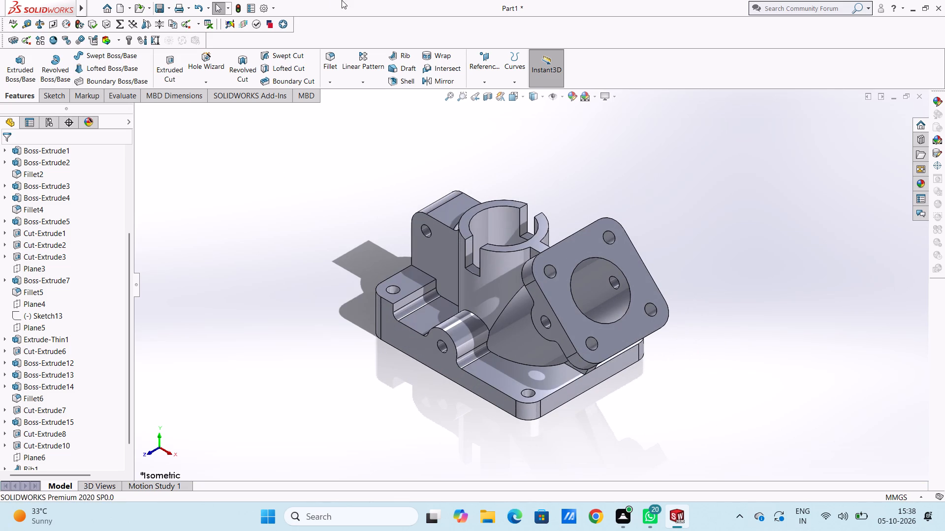
# Apply a planar section view through the part on the Front Plane with a 0.00 mm offset.
pyautogui.click(484, 98)
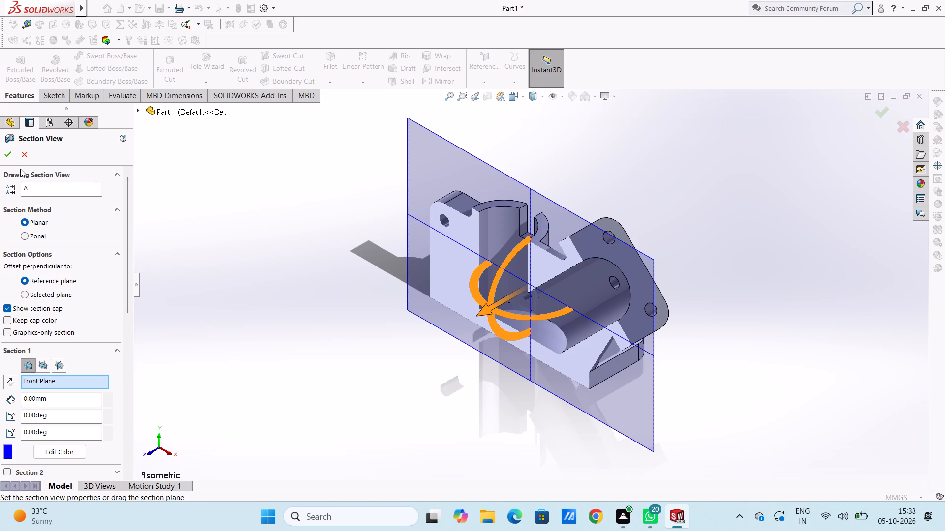
pyautogui.click(9, 153)
# Examine the sectioned part from several angles, checking the vertical bore, the inclined bore and where they meet.
pyautogui.moveTo(344, 227); pyautogui.dragTo(358, 231, button='middle')
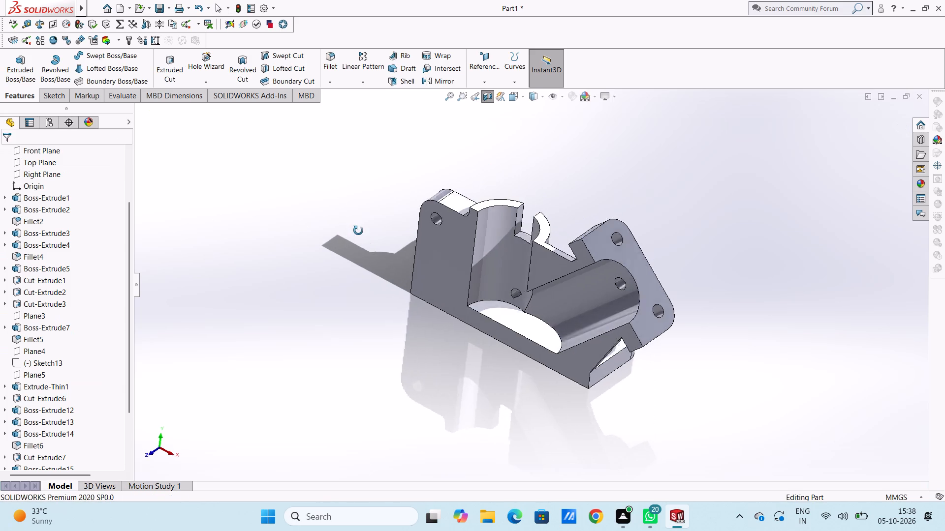
pyautogui.moveTo(358, 231); pyautogui.dragTo(364, 212, button='middle')
pyautogui.scroll(1, 363, 230)
pyautogui.moveTo(383, 334); pyautogui.dragTo(382, 334, button='middle')
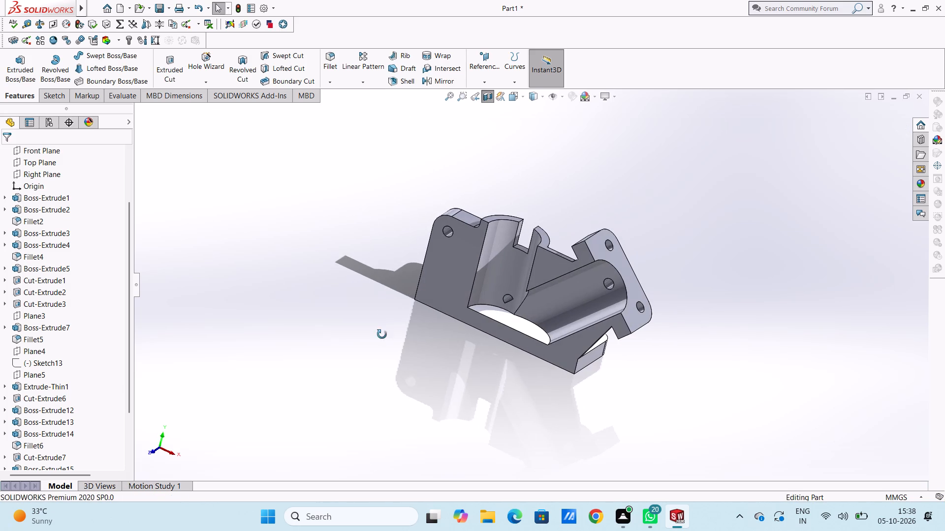
pyautogui.moveTo(382, 334); pyautogui.dragTo(468, 319, button='middle')
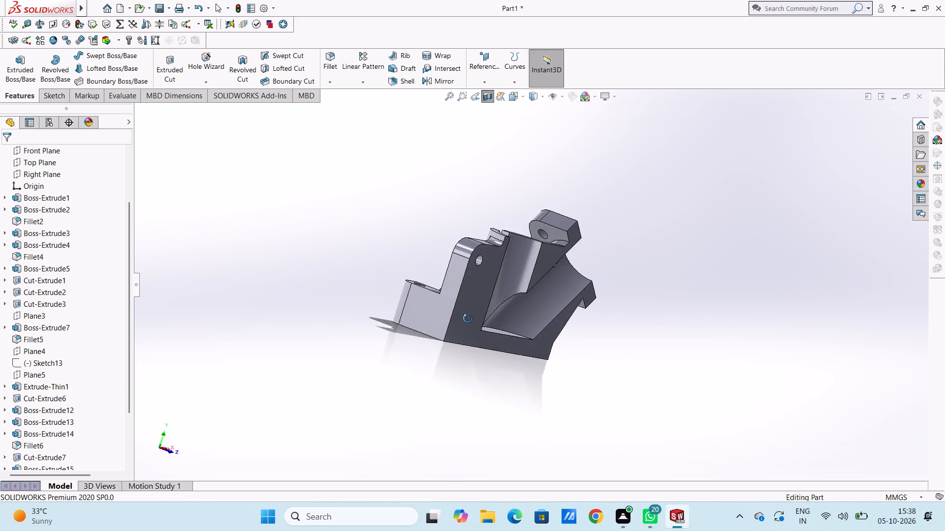
pyautogui.moveTo(468, 319); pyautogui.dragTo(387, 352, button='middle')
pyautogui.moveTo(366, 337); pyautogui.dragTo(335, 329, button='middle')
pyautogui.middleClick(328, 329)
pyautogui.moveTo(328, 329); pyautogui.dragTo(403, 325, button='middle')
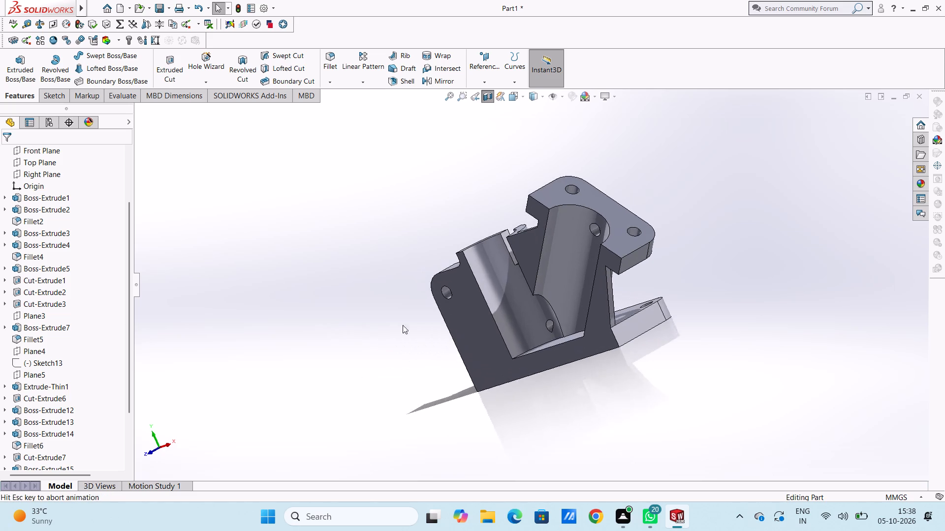
pyautogui.moveTo(403, 325); pyautogui.dragTo(412, 325, button='middle')
pyautogui.scroll(2, 411, 304)
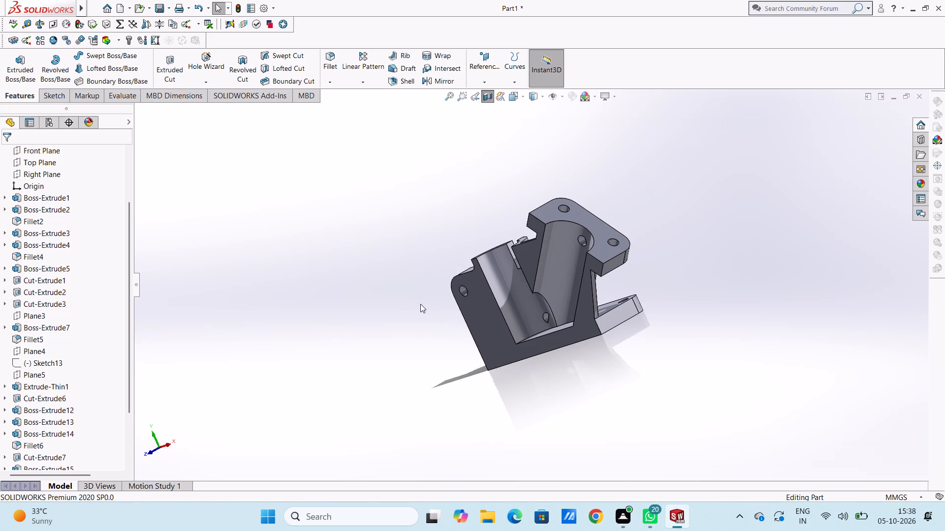
pyautogui.moveTo(420, 304); pyautogui.dragTo(536, 294, button='middle')
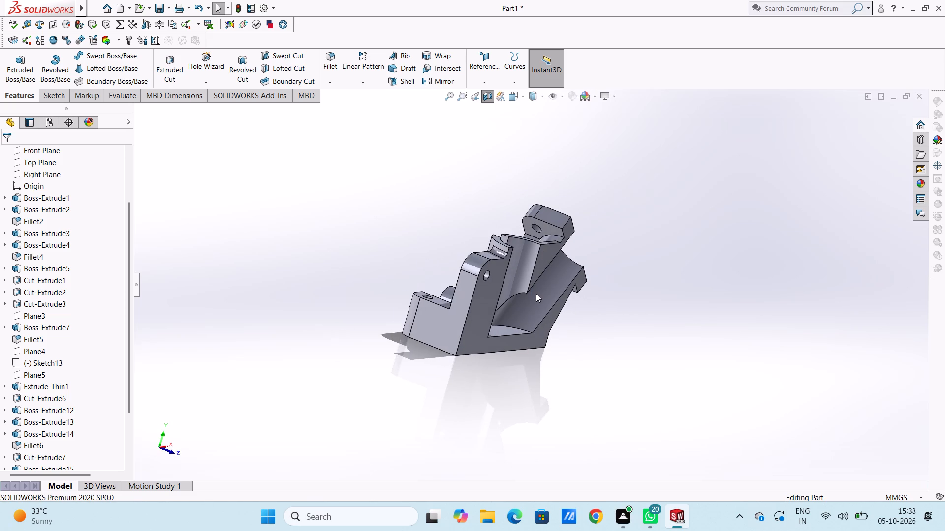
pyautogui.moveTo(420, 228); pyautogui.dragTo(463, 249, button='middle')
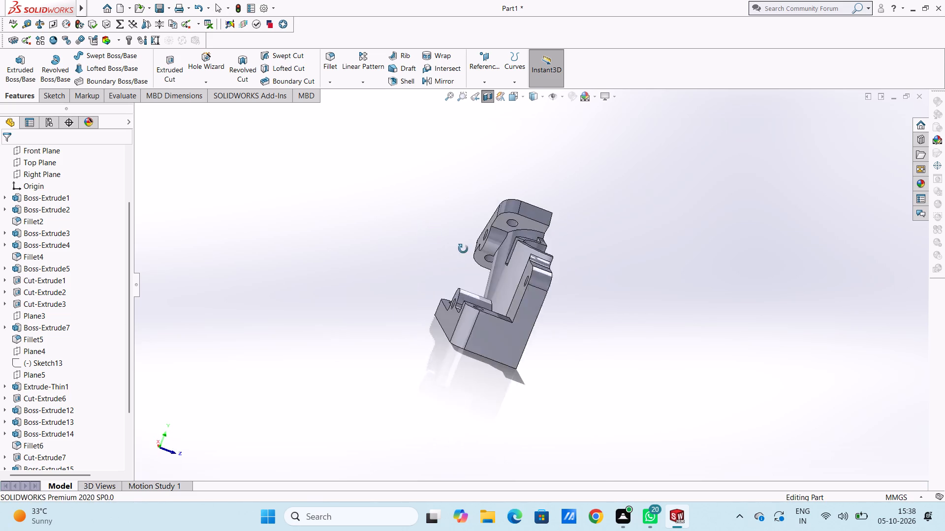
pyautogui.moveTo(463, 249); pyautogui.dragTo(415, 221, button='middle')
pyautogui.moveTo(423, 273); pyautogui.dragTo(410, 265, button='middle')
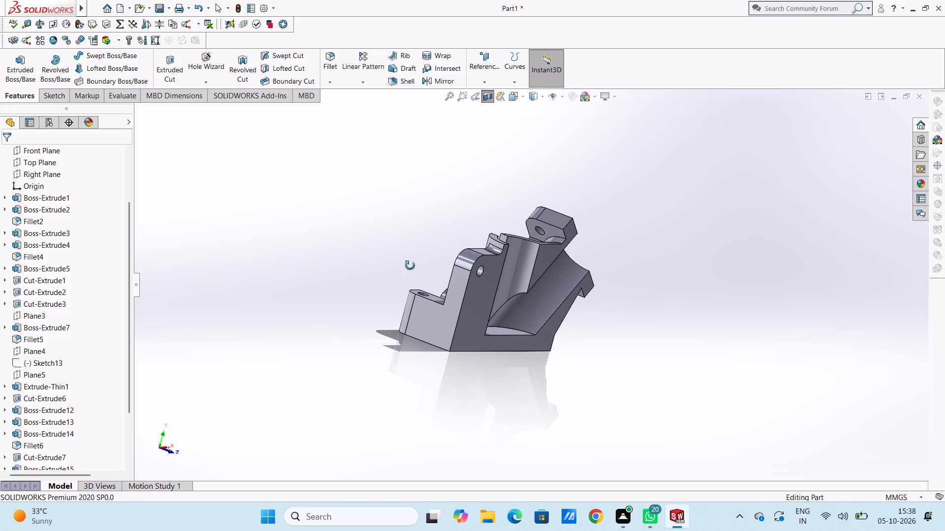
pyautogui.moveTo(410, 265); pyautogui.dragTo(345, 231, button='middle')
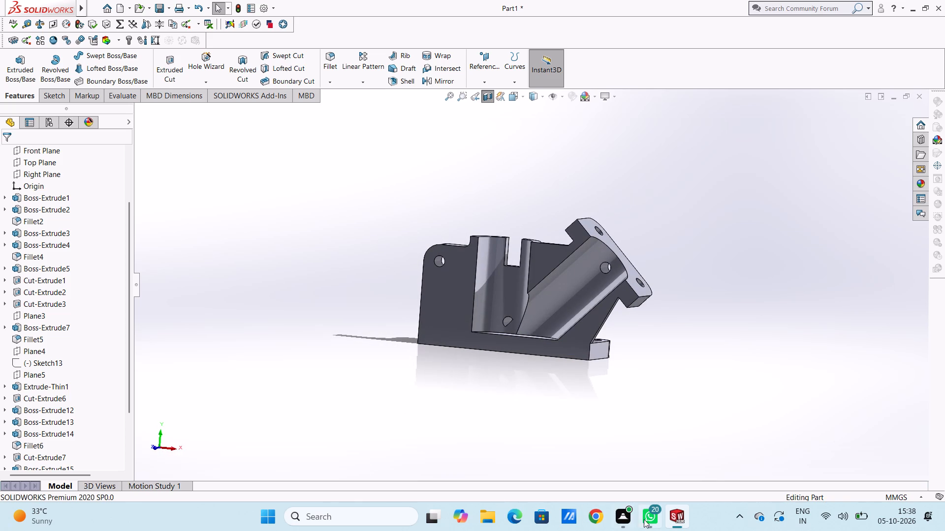
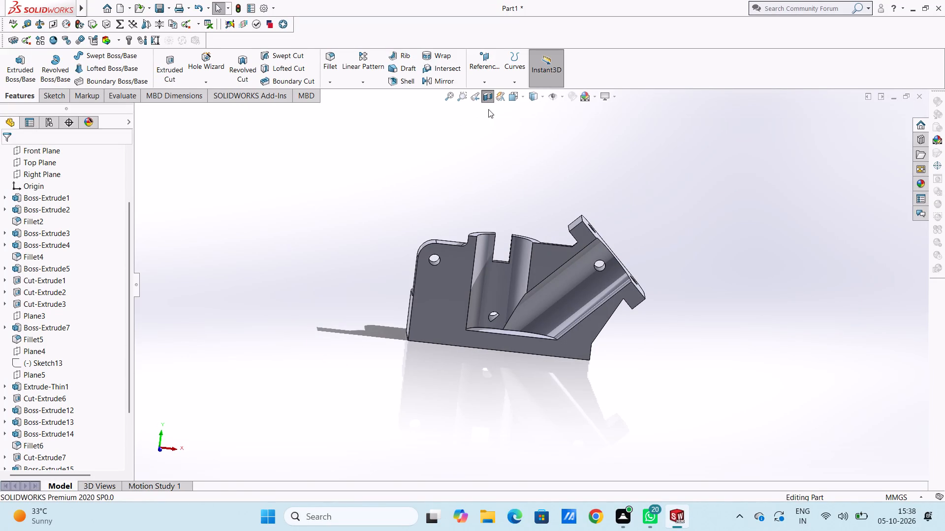
# Turn off the section view and examine the whole part from several sides, finishing in the isometric view.
pyautogui.click(493, 97)
pyautogui.moveTo(308, 218); pyautogui.dragTo(345, 336, button='middle')
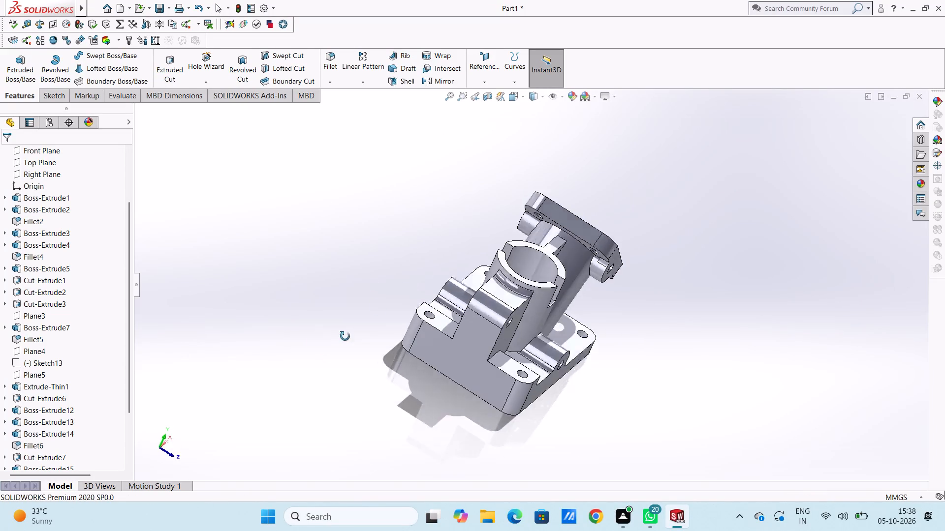
pyautogui.moveTo(345, 336); pyautogui.dragTo(300, 353, button='middle')
pyautogui.moveTo(385, 332); pyautogui.dragTo(419, 273, button='middle')
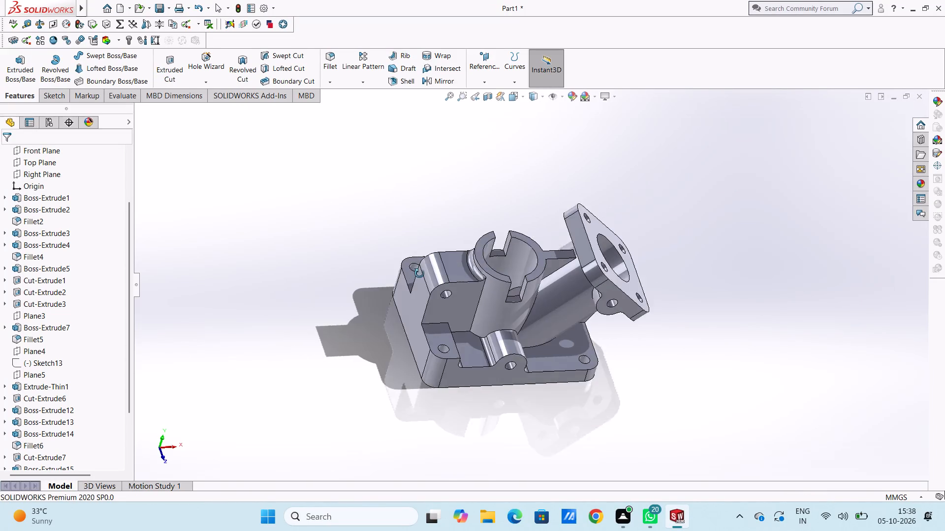
pyautogui.moveTo(419, 273); pyautogui.dragTo(409, 269, button='middle')
pyautogui.scroll(1, 409, 269)
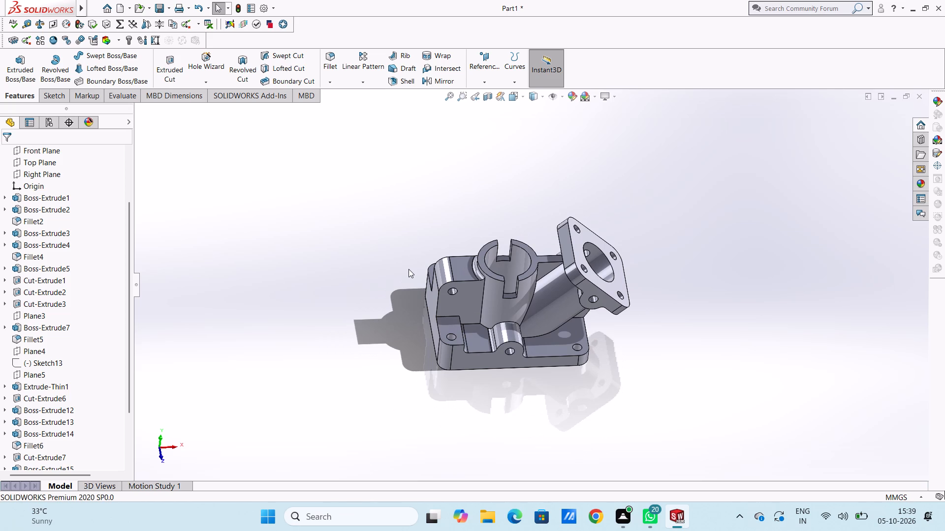
pyautogui.moveTo(357, 349); pyautogui.dragTo(312, 283, button='middle')
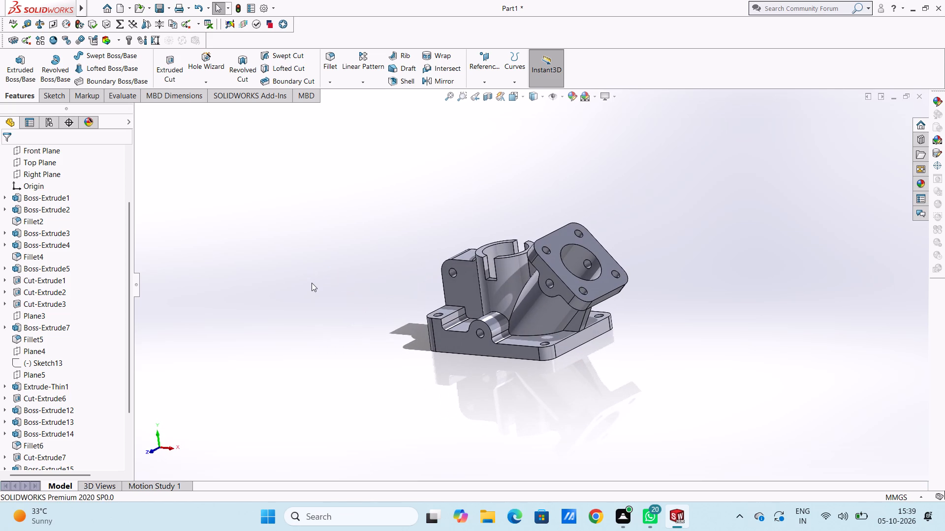
pyautogui.hotkey('ctrl', '7')
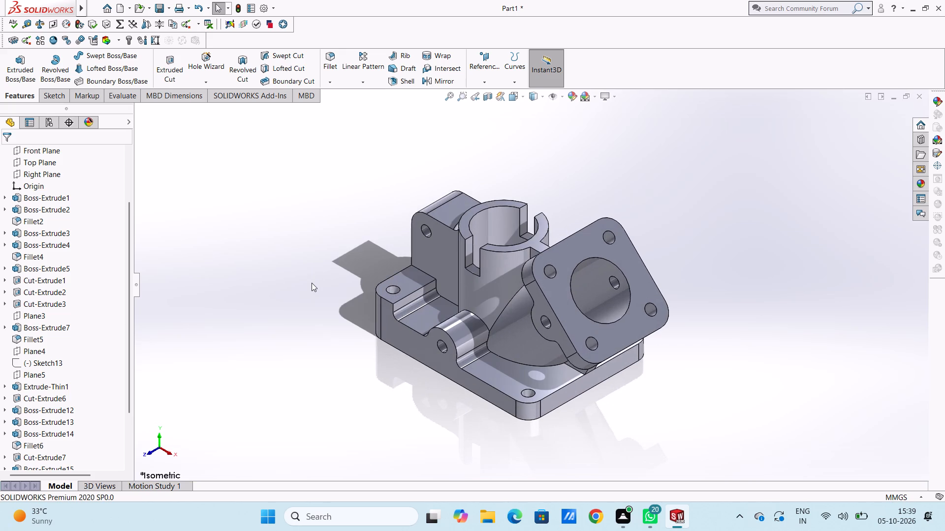
# Change the whole part's appearance colour to the bright azure blue from the basic colours.
pyautogui.click(571, 98)
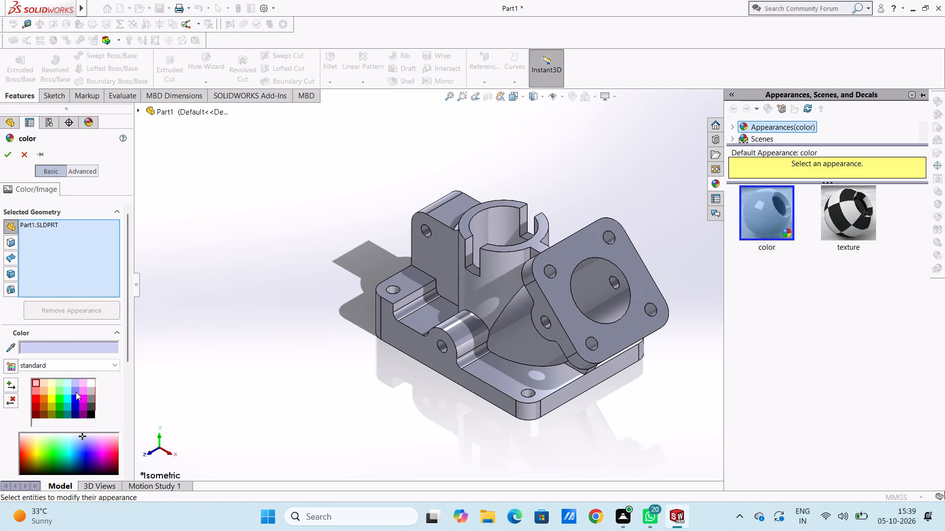
pyautogui.click(76, 400)
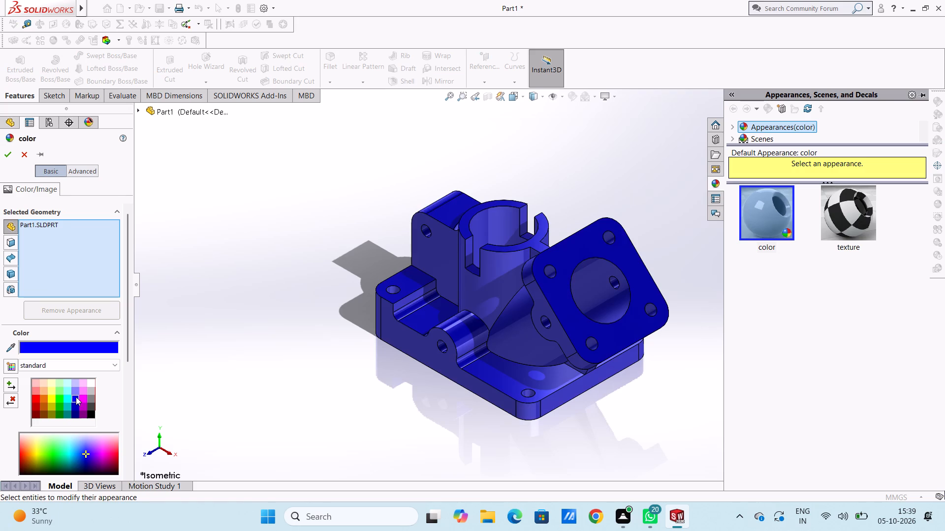
pyautogui.click(73, 391)
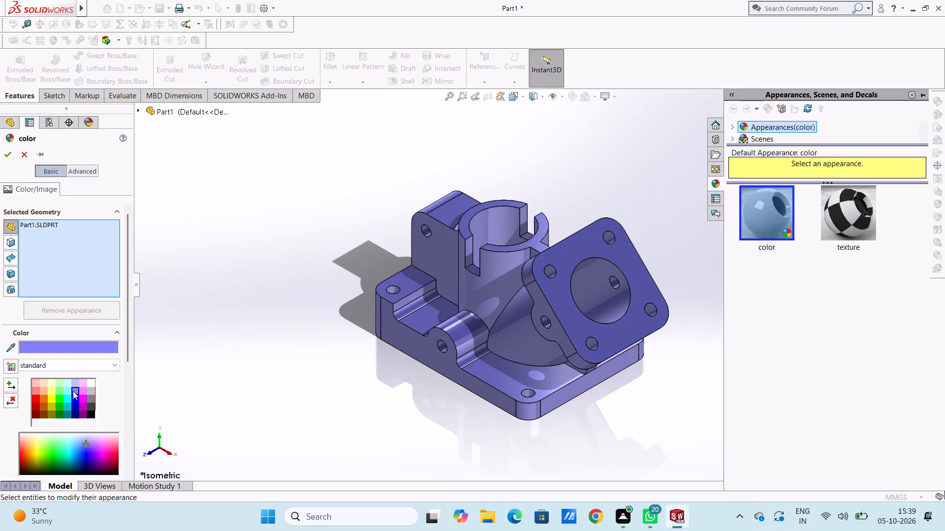
pyautogui.click(78, 348)
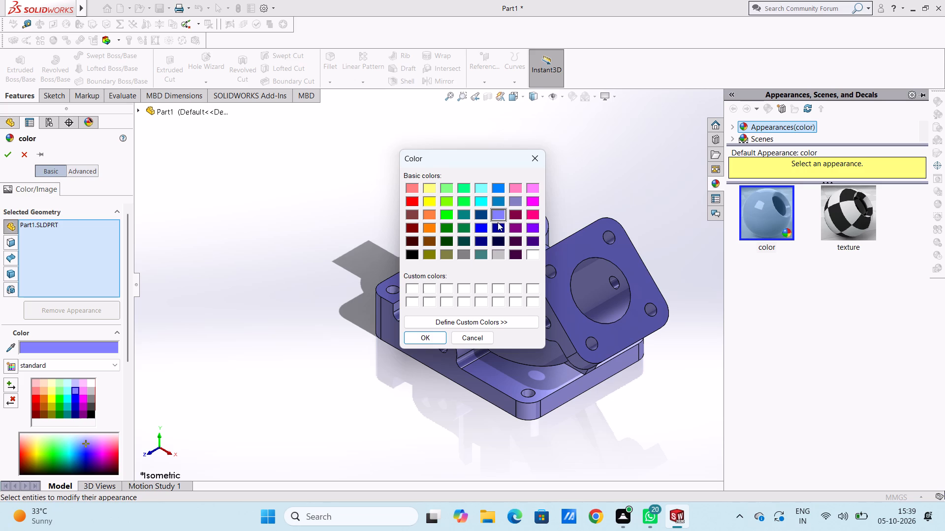
pyautogui.click(481, 226)
pyautogui.click(423, 338)
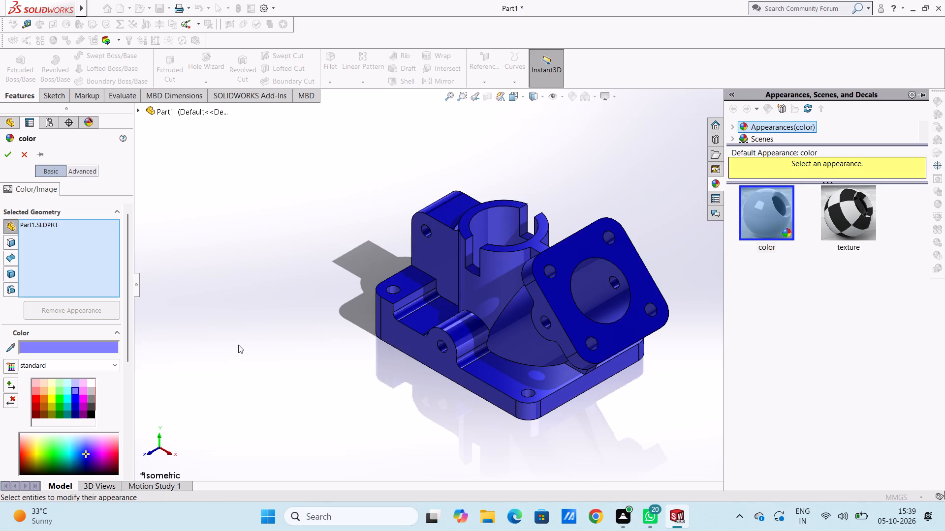
pyautogui.click(101, 347)
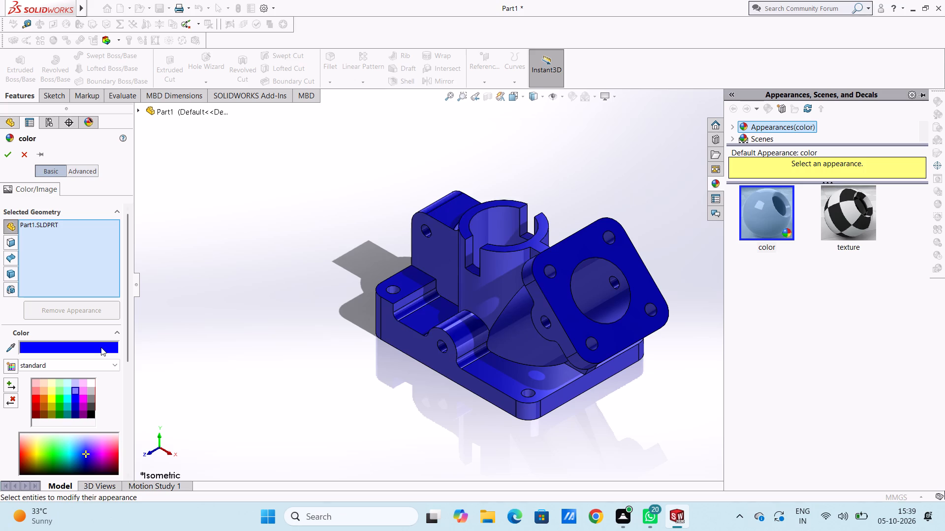
pyautogui.click(500, 187)
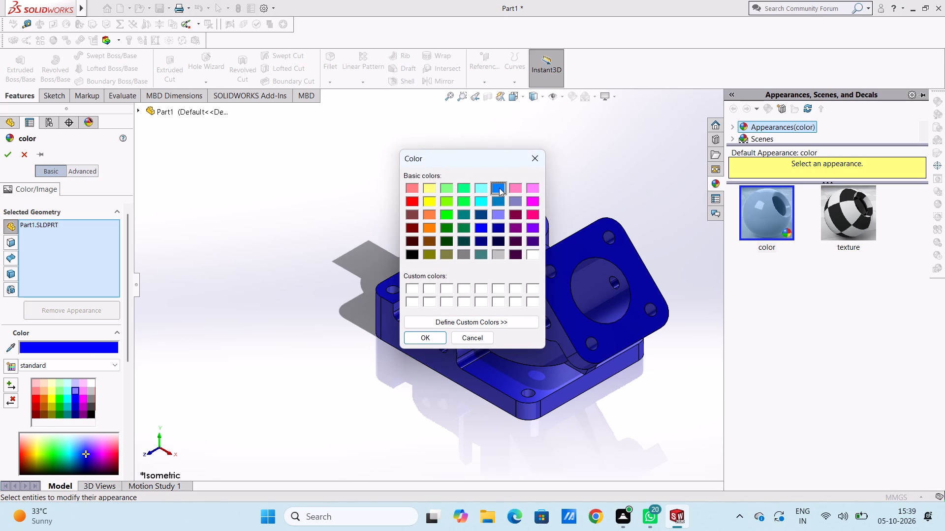
pyautogui.click(430, 341)
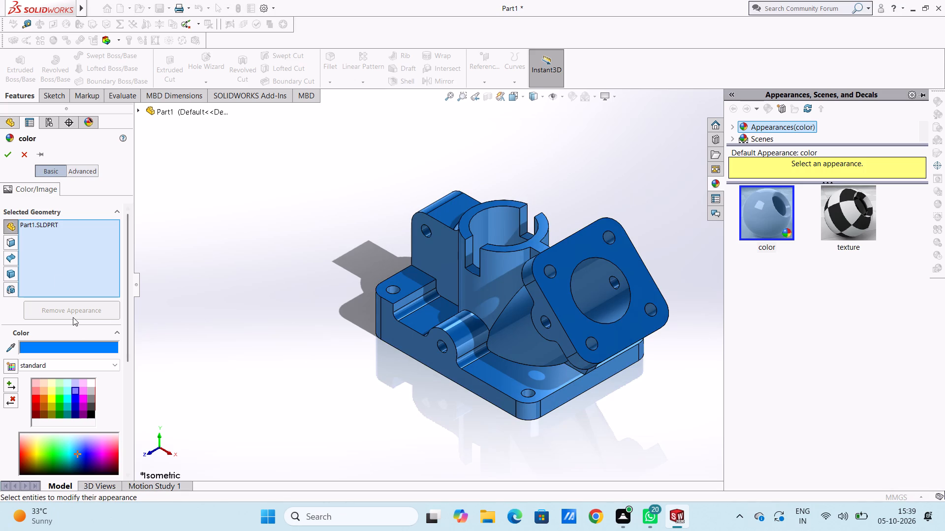
pyautogui.click(8, 153)
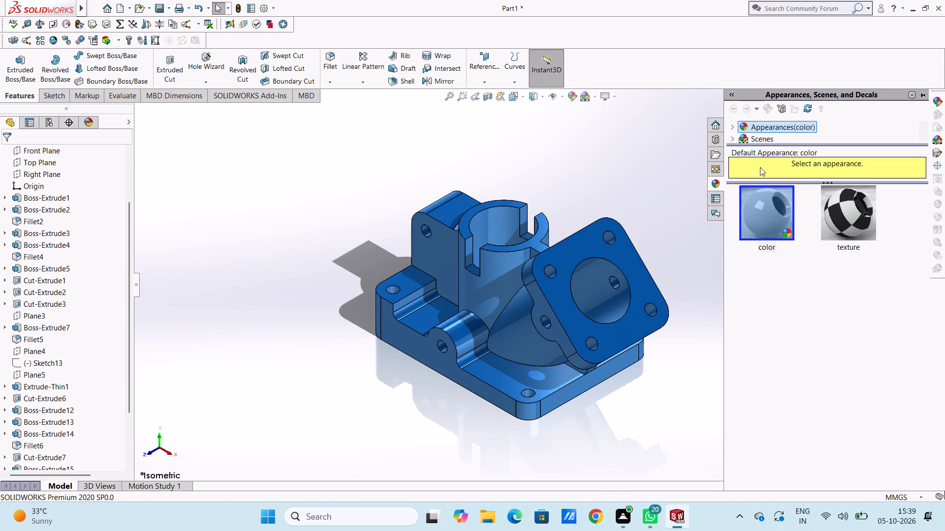
# Apply the polished steel metal appearance to only the inner bore face of the slotted cylinder.
pyautogui.moveTo(778, 146); pyautogui.dragTo(777, 196)
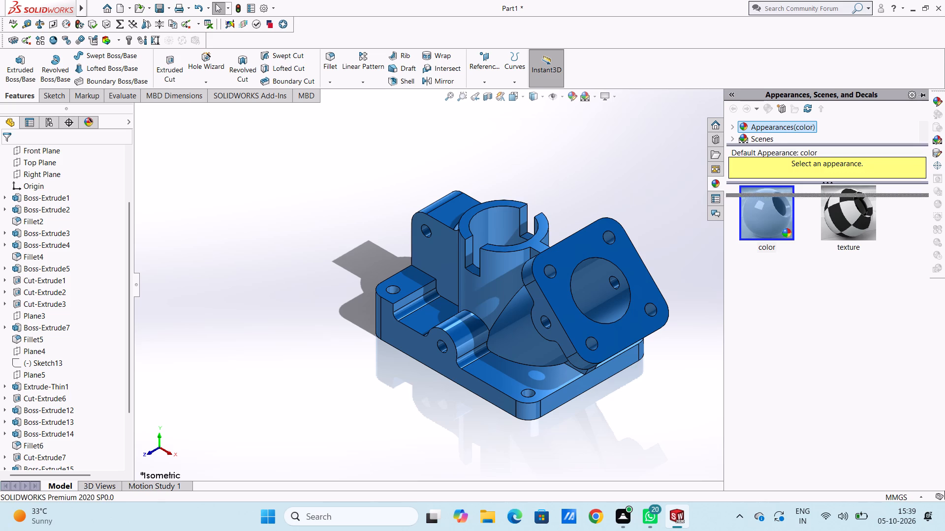
pyautogui.moveTo(777, 196); pyautogui.dragTo(775, 251)
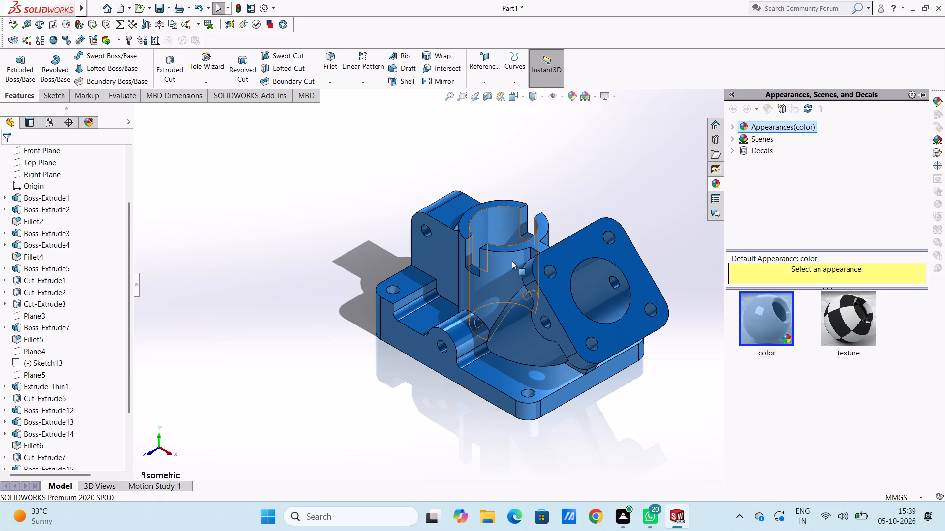
pyautogui.scroll(-2, 510, 307)
pyautogui.scroll(-3, 475, 164)
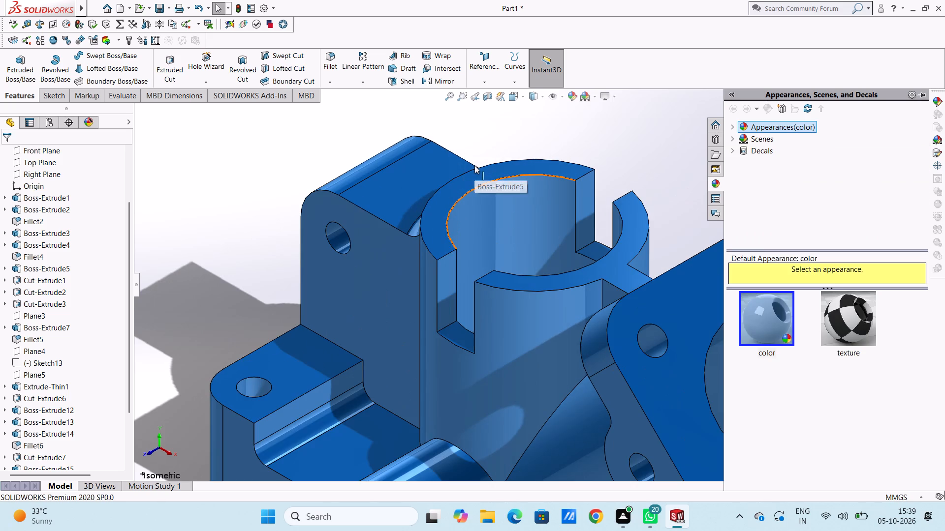
pyautogui.click(731, 125)
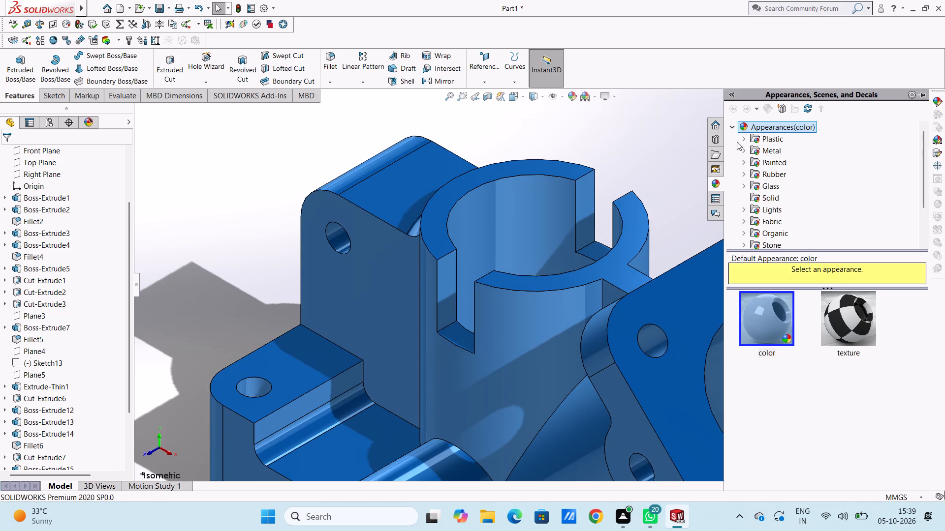
pyautogui.click(772, 149)
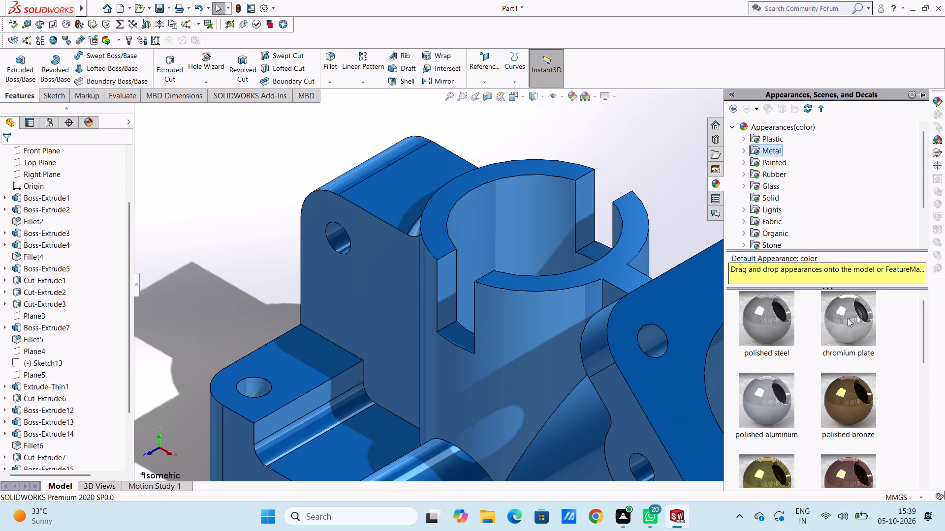
pyautogui.scroll(-3, 486, 230)
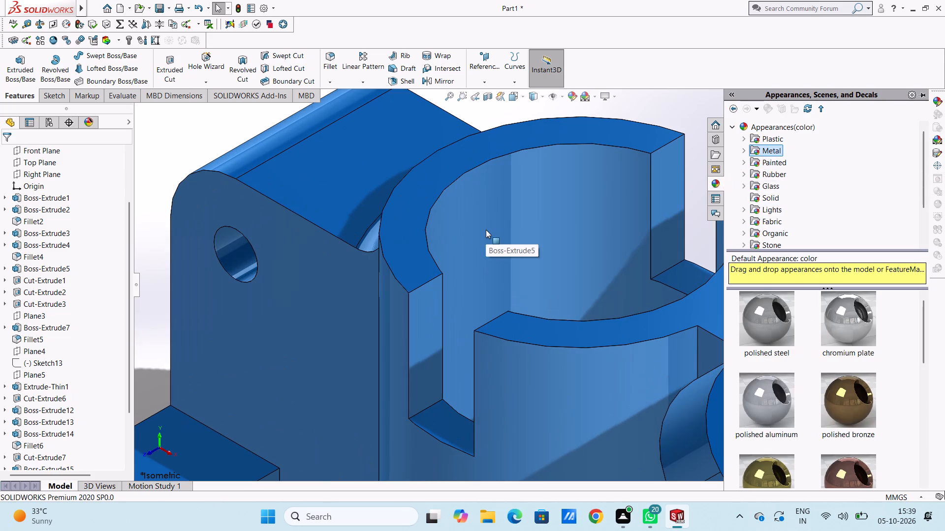
pyautogui.scroll(3, 479, 223)
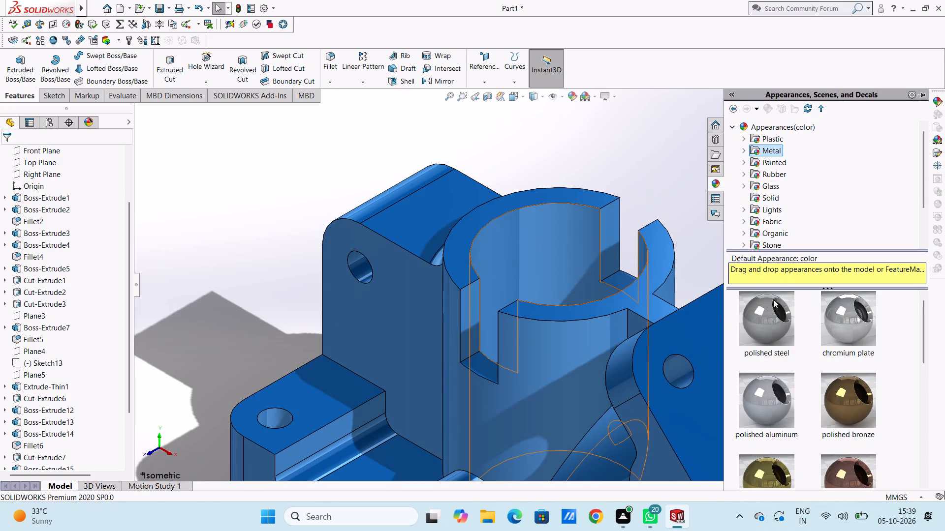
pyautogui.moveTo(776, 317); pyautogui.dragTo(572, 244)
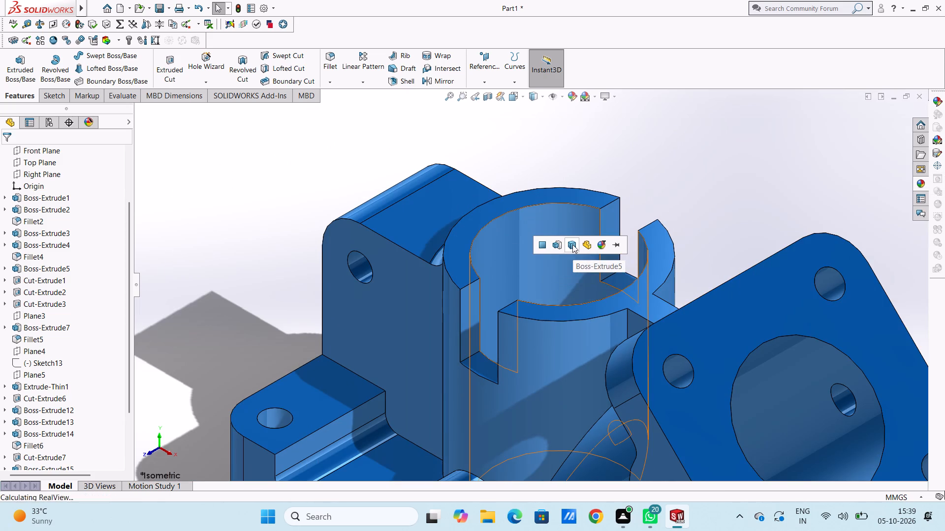
pyautogui.click(539, 246)
# Apply the chromium plate metal appearance to the Cut-Extrude3 feature that forms the cylinder's slots.
pyautogui.scroll(-2, 509, 189)
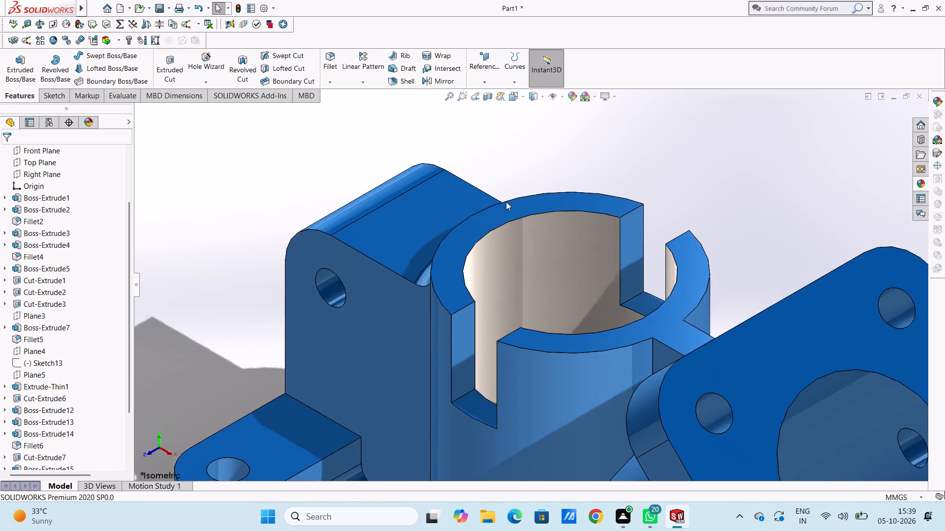
pyautogui.scroll(-1, 506, 202)
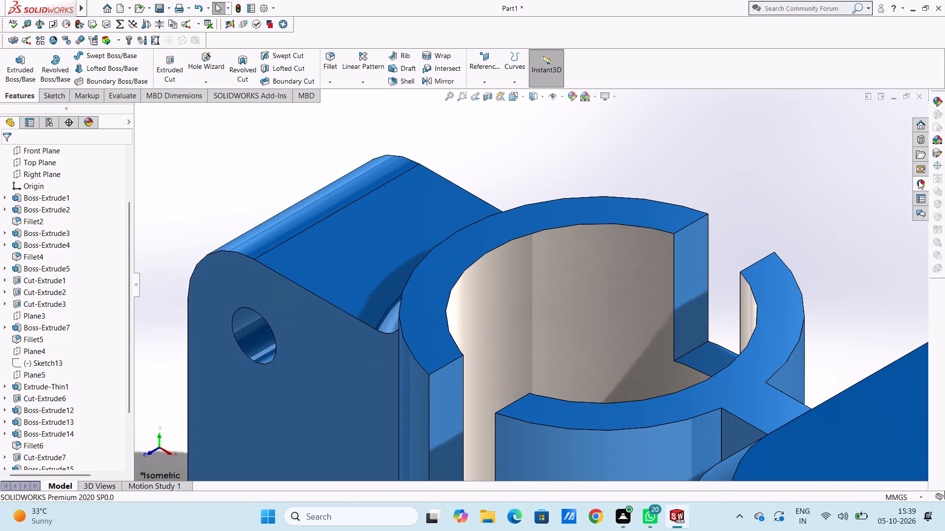
pyautogui.click(919, 180)
pyautogui.moveTo(865, 315); pyautogui.dragTo(721, 265)
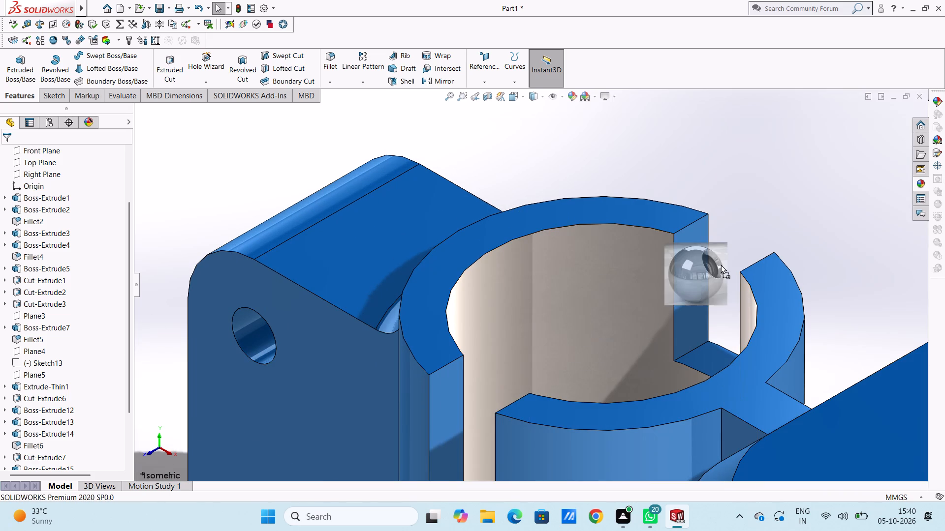
pyautogui.moveTo(721, 265); pyautogui.dragTo(703, 235)
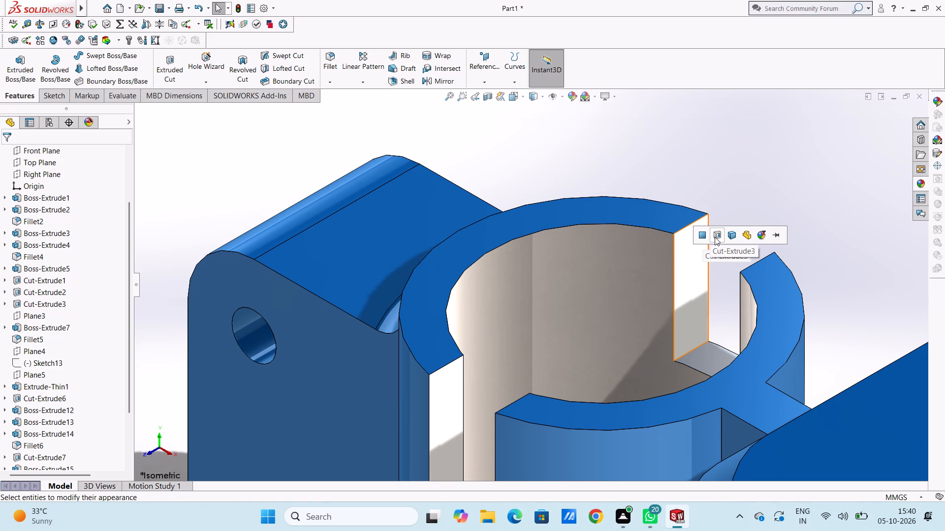
pyautogui.click(715, 237)
# Apply the chromium plate appearance to only the hole face in the rounded lug on the base's front side.
pyautogui.scroll(10, 721, 235)
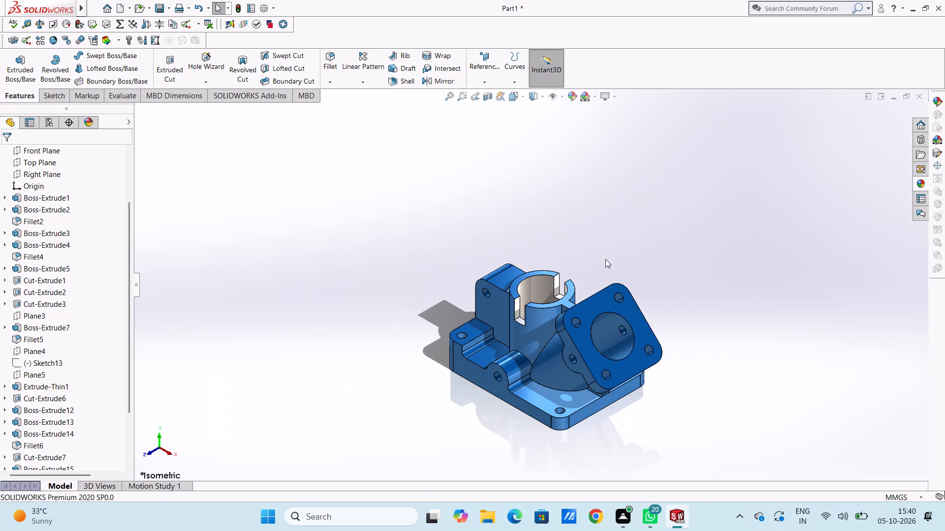
pyautogui.moveTo(605, 259); pyautogui.dragTo(581, 242, button='middle')
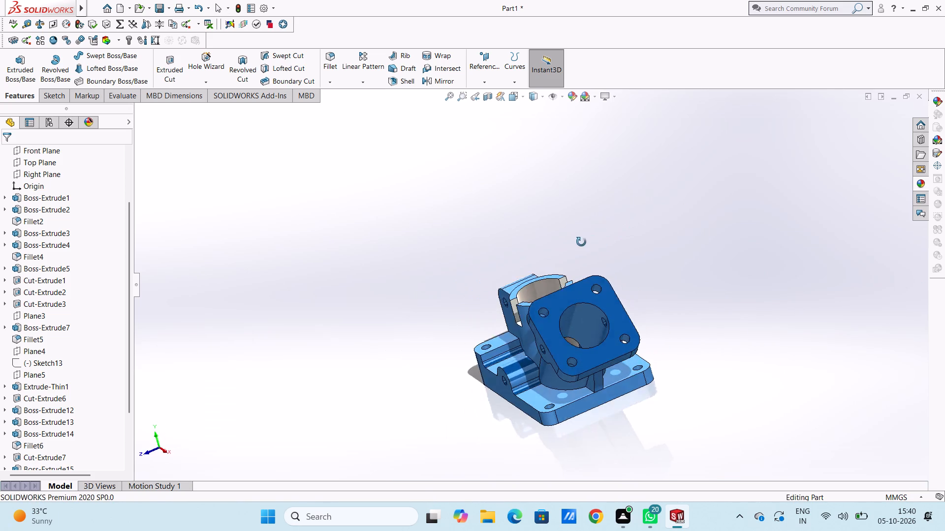
pyautogui.moveTo(581, 242); pyautogui.dragTo(605, 272, button='middle')
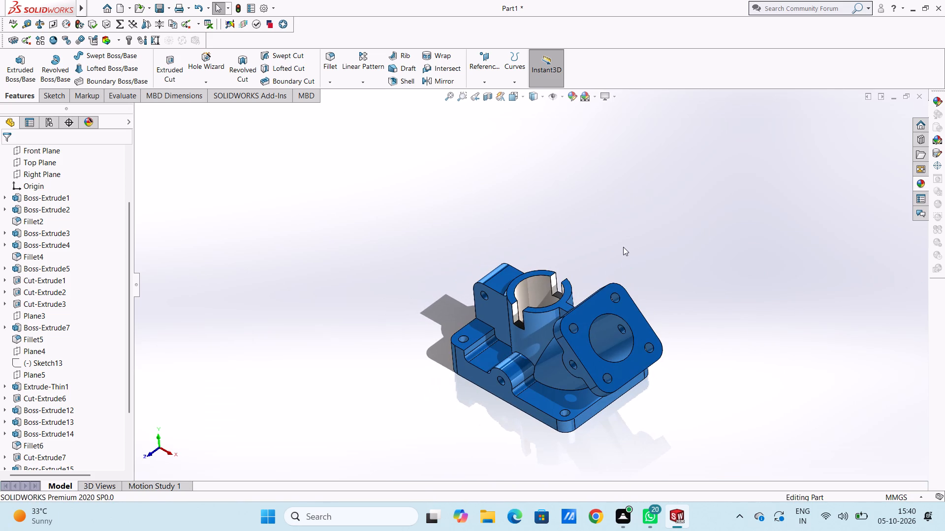
pyautogui.scroll(-3, 501, 344)
pyautogui.moveTo(542, 317); pyautogui.dragTo(569, 280, button='middle')
pyautogui.scroll(-6, 496, 437)
pyautogui.scroll(-1, 531, 292)
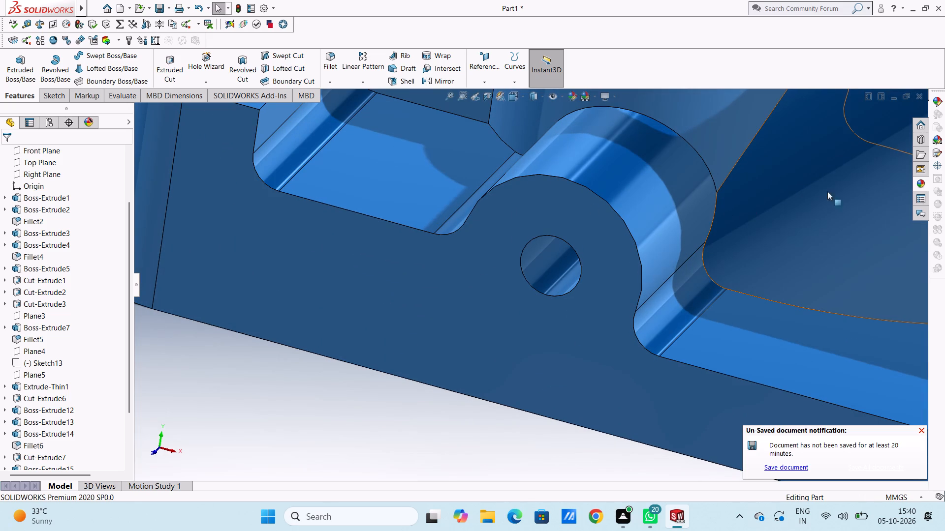
pyautogui.click(923, 184)
pyautogui.moveTo(851, 324); pyautogui.dragTo(836, 321)
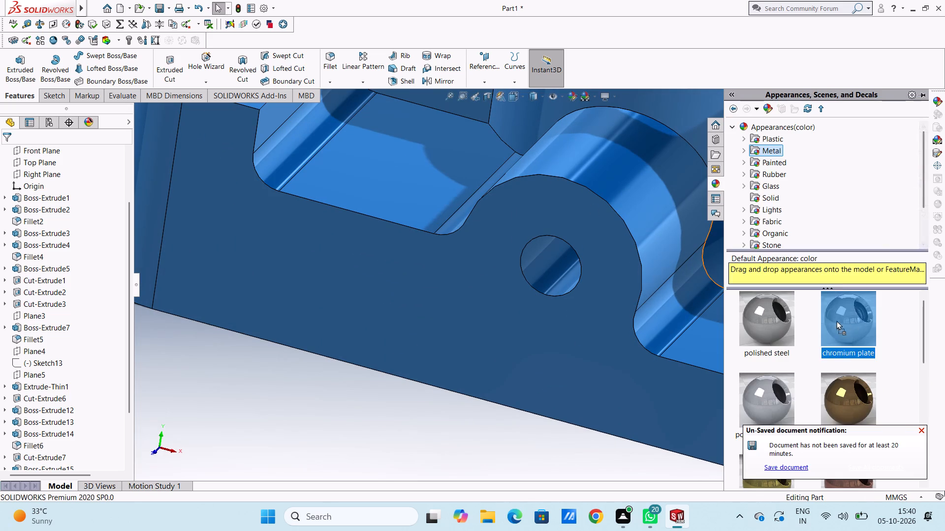
pyautogui.moveTo(836, 321); pyautogui.dragTo(535, 260)
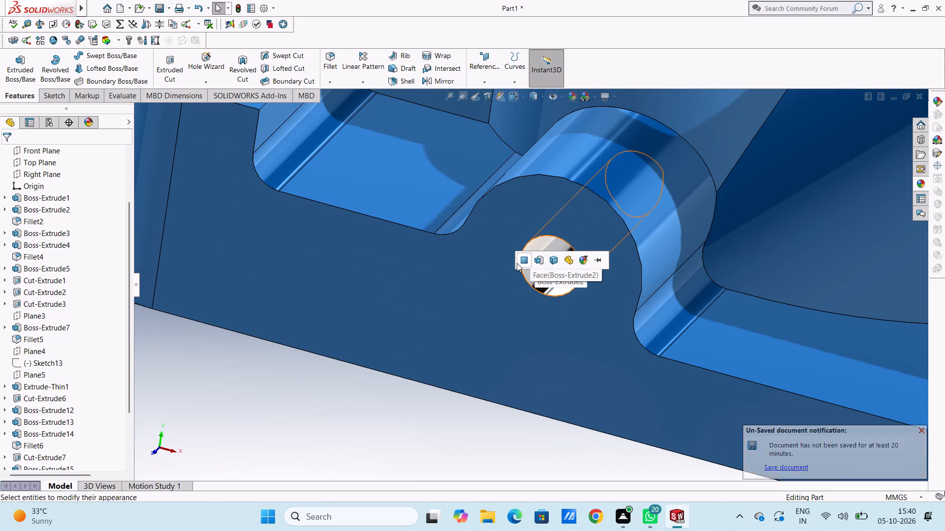
pyautogui.click(521, 262)
# Apply the chromium plate appearance to only the hole face in the matching rounded lug on the base's opposite long side.
pyautogui.scroll(4, 521, 262)
pyautogui.scroll(5, 564, 205)
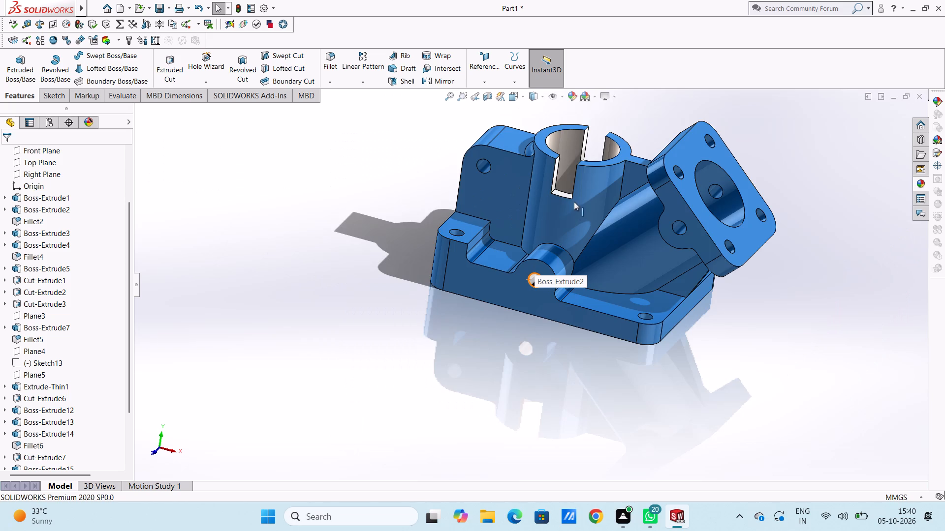
pyautogui.scroll(4, 574, 203)
pyautogui.moveTo(682, 184); pyautogui.dragTo(623, 407, button='middle')
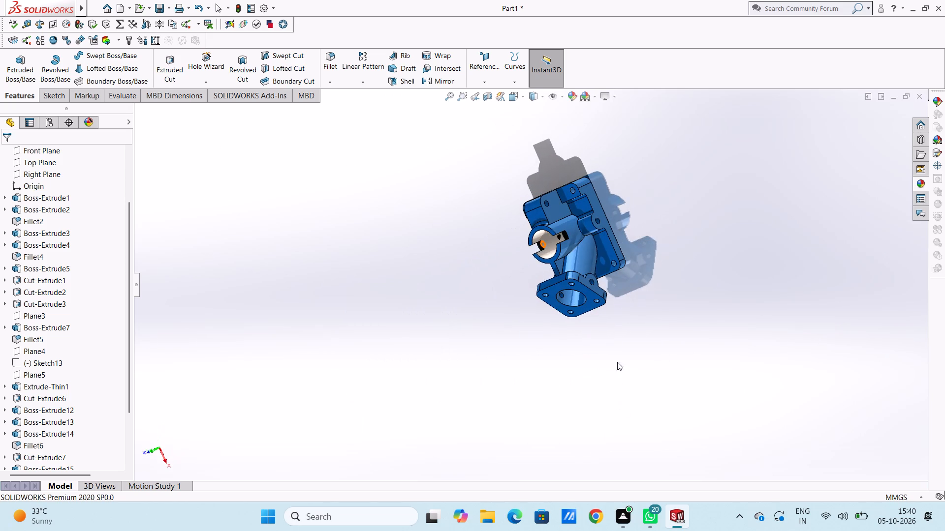
pyautogui.scroll(-6, 589, 220)
pyautogui.scroll(-5, 550, 280)
pyautogui.scroll(-5, 586, 241)
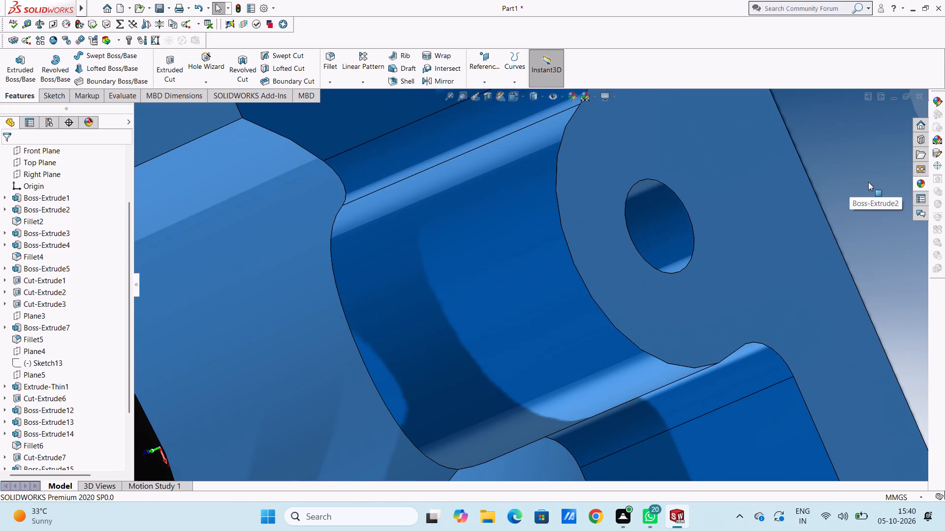
pyautogui.click(915, 179)
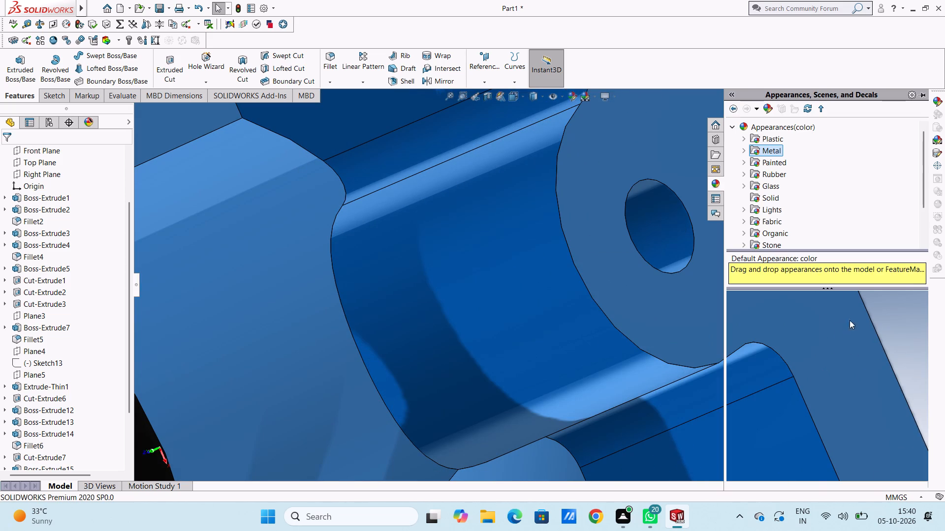
pyautogui.moveTo(850, 320); pyautogui.dragTo(669, 229)
pyautogui.click(669, 229)
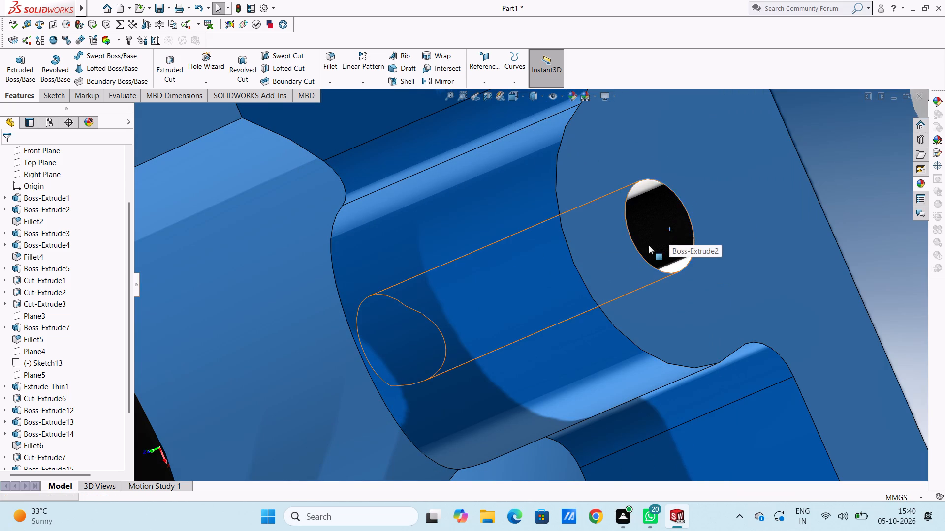
# Apply the chromium plate appearance to only the large inner bore face of the angled tube behind the square flange.
pyautogui.scroll(5, 648, 245)
pyautogui.scroll(5, 600, 267)
pyautogui.moveTo(646, 297); pyautogui.dragTo(703, 218, button='middle')
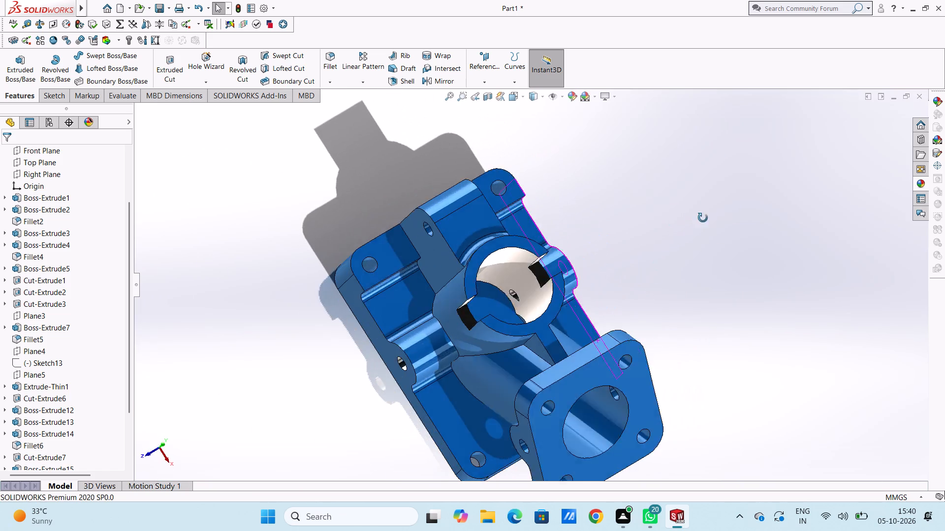
pyautogui.moveTo(703, 218); pyautogui.dragTo(702, 211, button='middle')
pyautogui.moveTo(731, 333); pyautogui.dragTo(721, 160, button='middle')
pyautogui.scroll(-5, 578, 427)
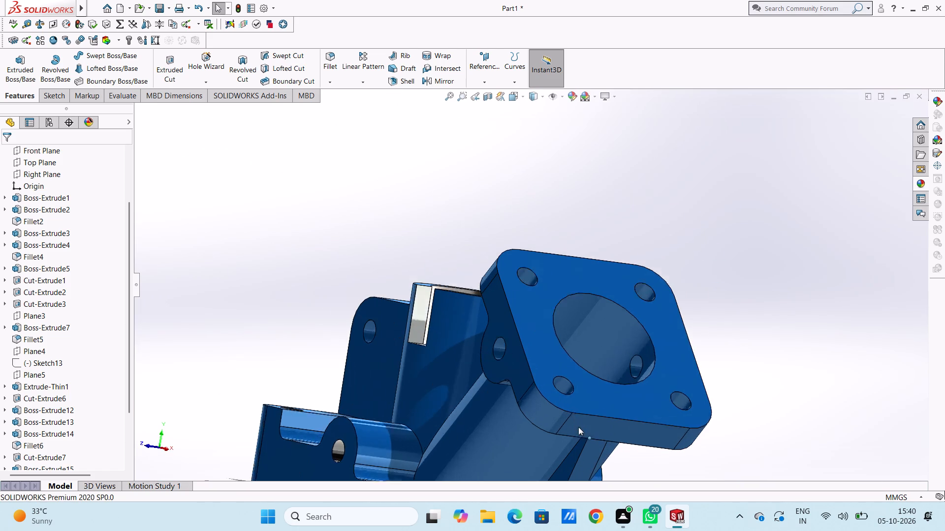
pyautogui.moveTo(570, 355); pyautogui.dragTo(613, 383, button='middle')
pyautogui.scroll(-5, 368, 196)
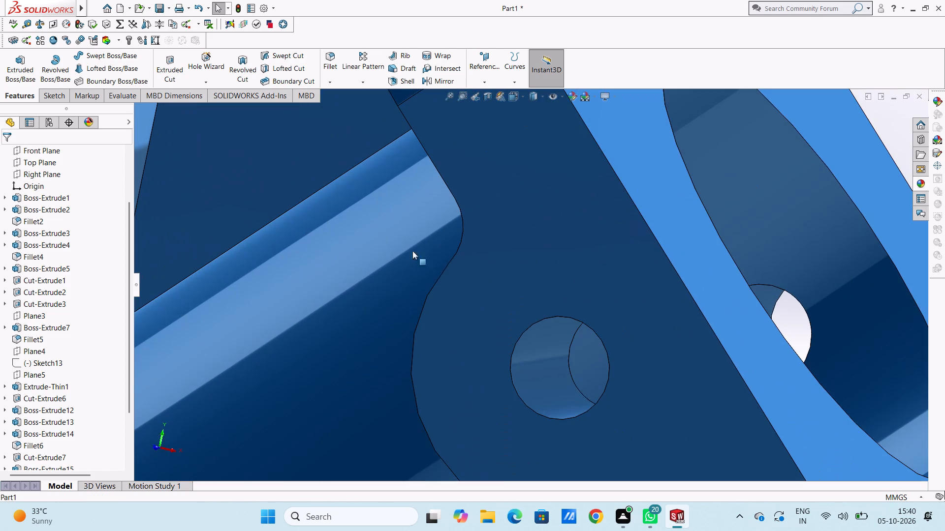
pyautogui.click(918, 181)
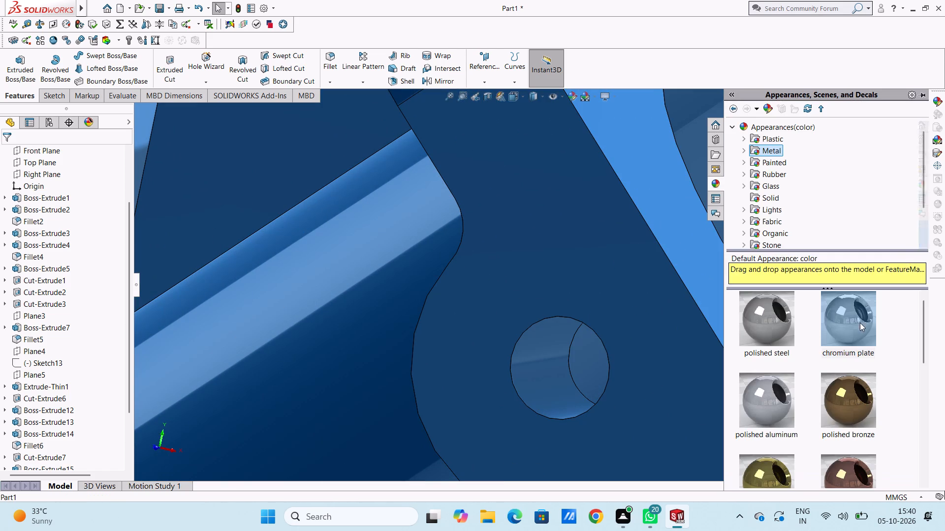
pyautogui.moveTo(860, 323); pyautogui.dragTo(577, 370)
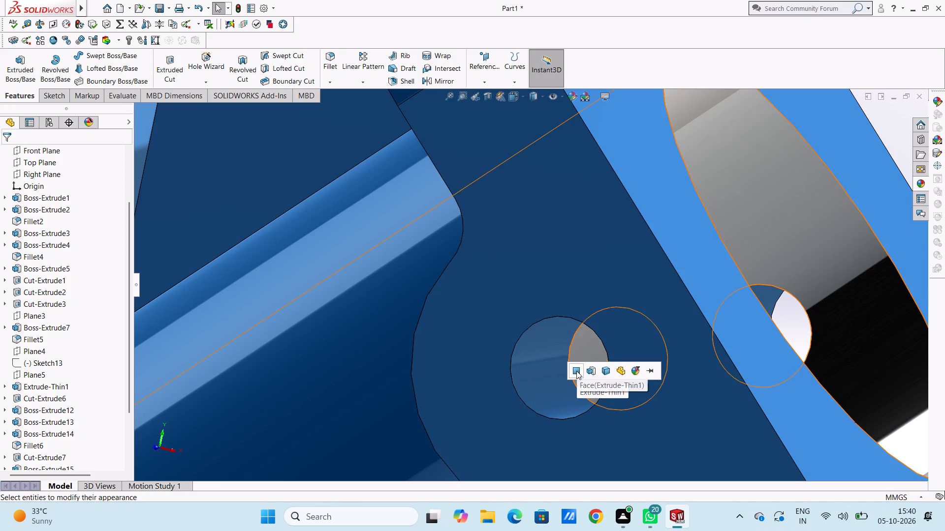
pyautogui.click(576, 371)
# Apply the chromium plate appearance to only the hole face in the rounded ear on the square flange's front side.
pyautogui.scroll(5, 791, 284)
pyautogui.moveTo(737, 259); pyautogui.dragTo(709, 306, button='middle')
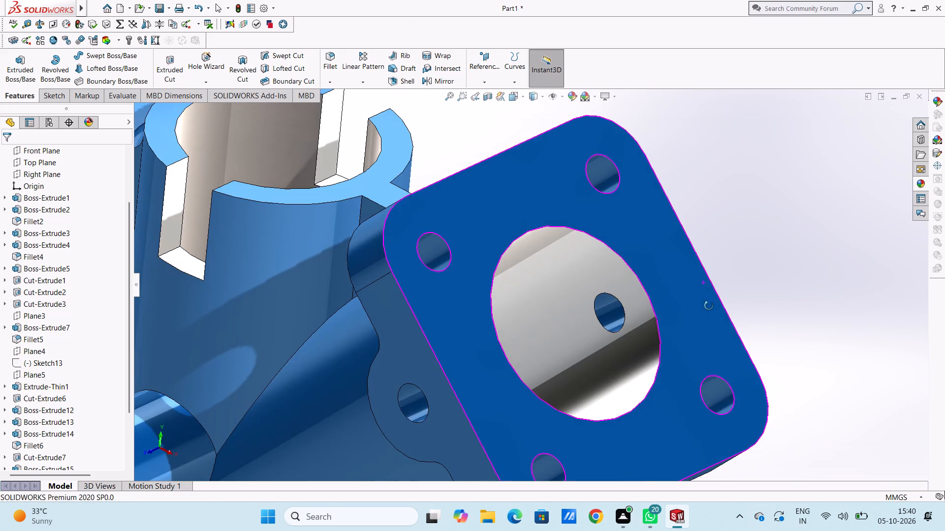
pyautogui.moveTo(709, 306); pyautogui.dragTo(709, 272, button='middle')
pyautogui.scroll(5, 607, 296)
pyautogui.moveTo(465, 327); pyautogui.dragTo(479, 328, button='middle')
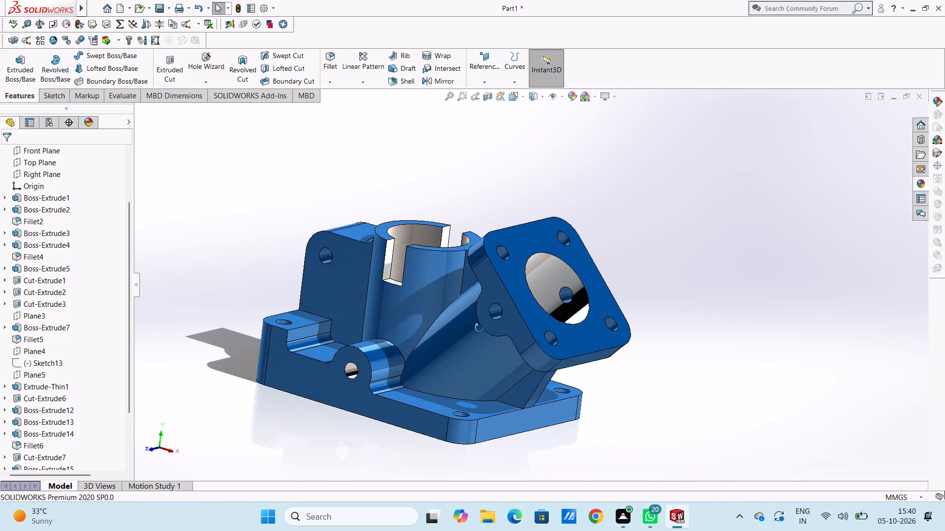
pyautogui.moveTo(479, 328); pyautogui.dragTo(500, 339, button='middle')
pyautogui.scroll(-5, 528, 310)
pyautogui.scroll(-4, 592, 294)
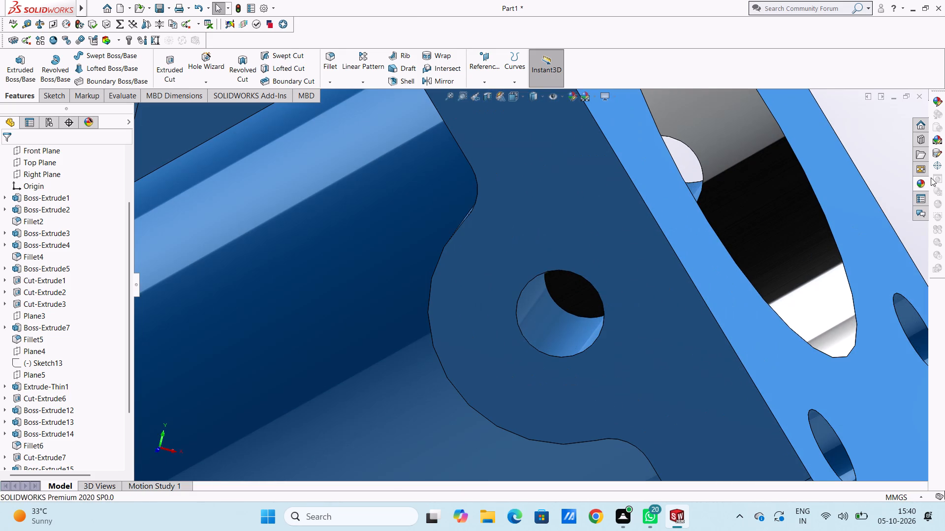
pyautogui.click(922, 181)
pyautogui.moveTo(859, 324); pyautogui.dragTo(596, 325)
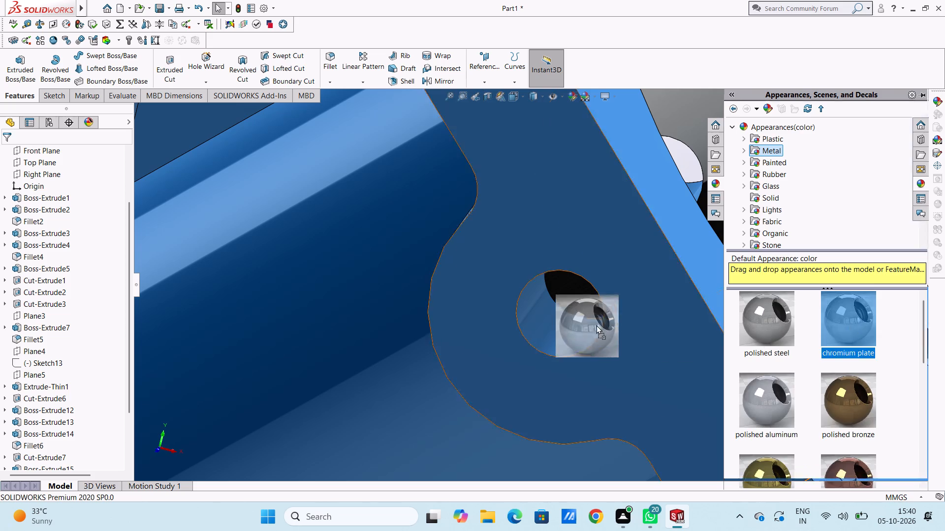
pyautogui.moveTo(596, 325); pyautogui.dragTo(574, 324)
pyautogui.click(574, 324)
# Apply the chromium plate appearance to only the face of the opposite ear's hole, reached through the flange's large bore.
pyautogui.scroll(6, 726, 278)
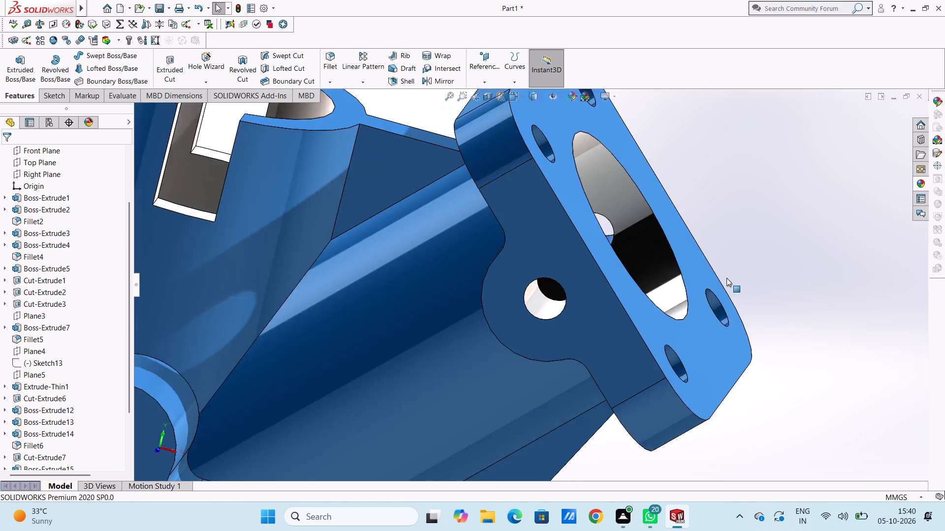
pyautogui.moveTo(713, 269); pyautogui.dragTo(676, 268, button='middle')
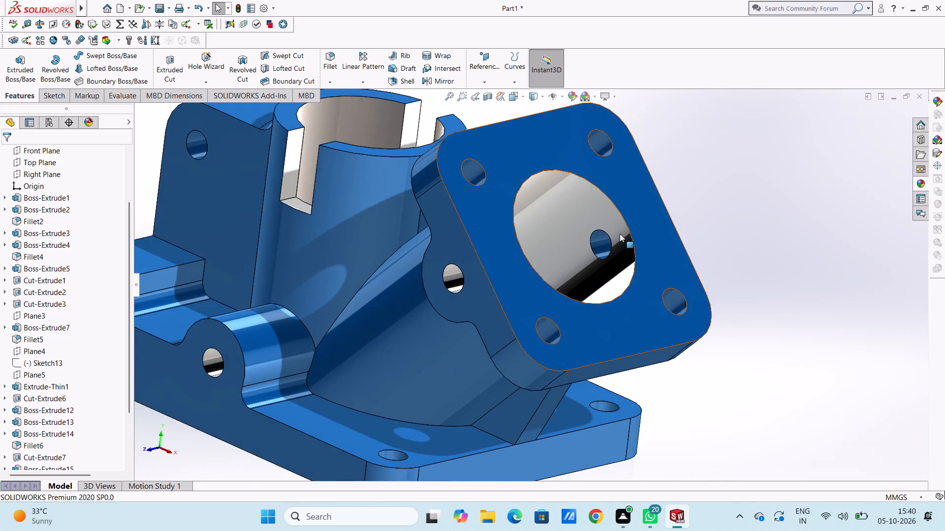
pyautogui.scroll(-4, 619, 233)
pyautogui.scroll(-5, 504, 266)
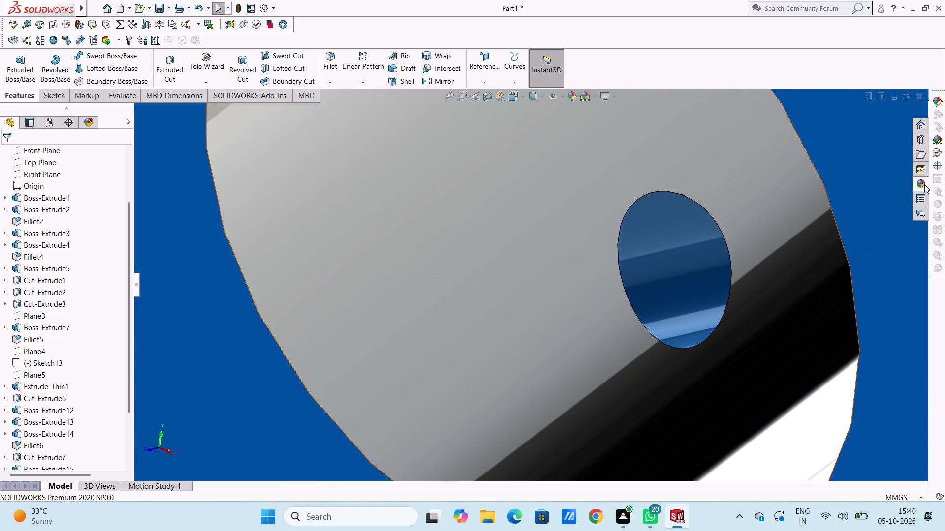
pyautogui.click(924, 184)
pyautogui.moveTo(858, 313); pyautogui.dragTo(677, 270)
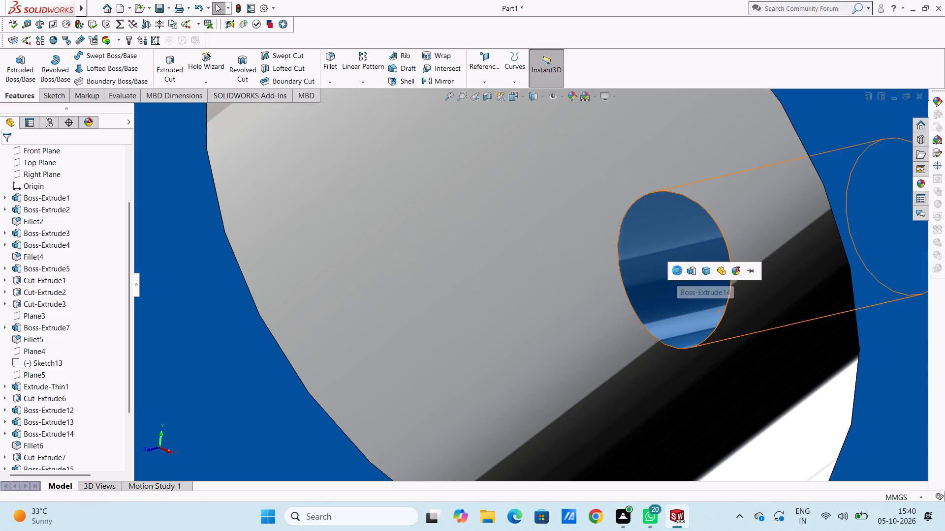
pyautogui.click(677, 270)
# Apply the chromium plate appearance to only the face of the square flange's upper-left corner hole, nearest the slotted cylinder.
pyautogui.scroll(-1, 676, 270)
pyautogui.scroll(5, 675, 270)
pyautogui.scroll(5, 521, 251)
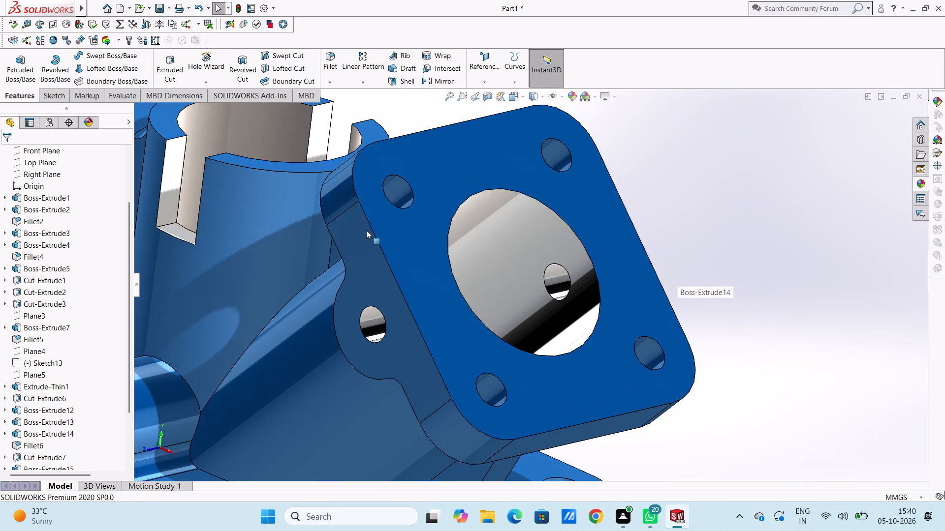
pyautogui.scroll(-4, 373, 212)
pyautogui.scroll(-5, 418, 202)
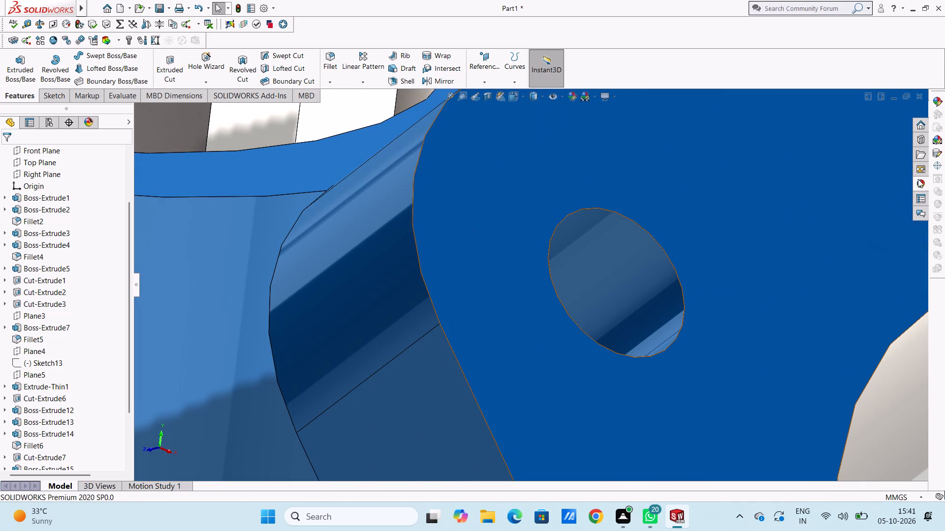
pyautogui.click(919, 179)
pyautogui.moveTo(860, 324); pyautogui.dragTo(574, 309)
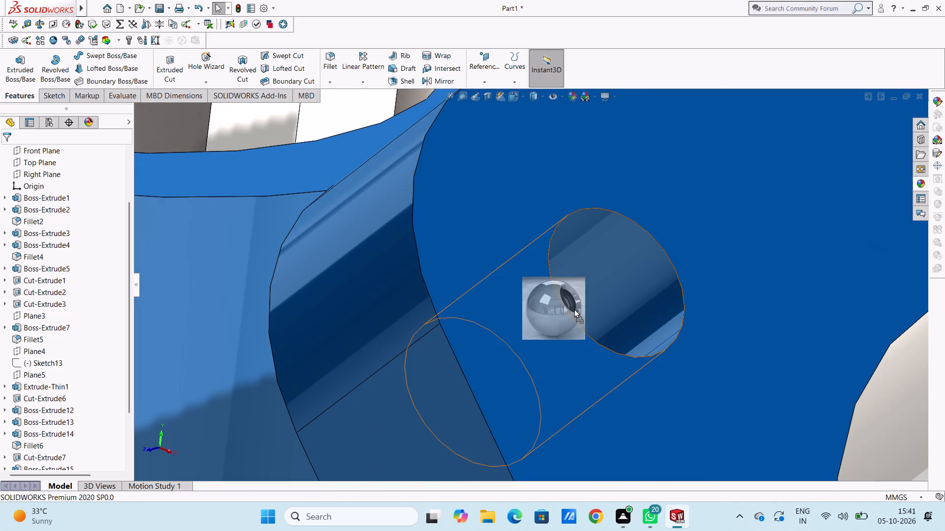
pyautogui.moveTo(574, 309); pyautogui.dragTo(574, 308)
pyautogui.click(574, 308)
# Apply the chromium plate appearance to only the face of the square flange's upper-right corner hole.
pyautogui.scroll(6, 620, 308)
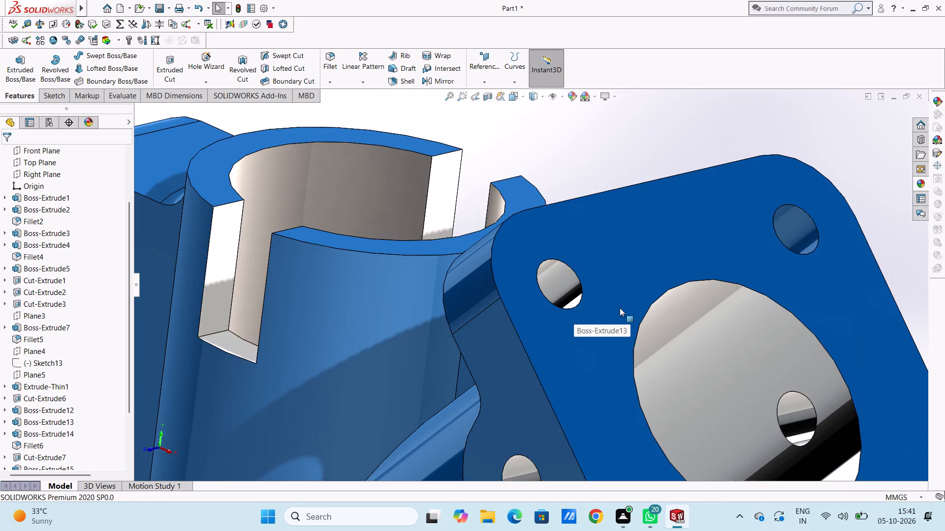
pyautogui.scroll(7, 620, 308)
pyautogui.scroll(-6, 641, 233)
pyautogui.scroll(-5, 484, 382)
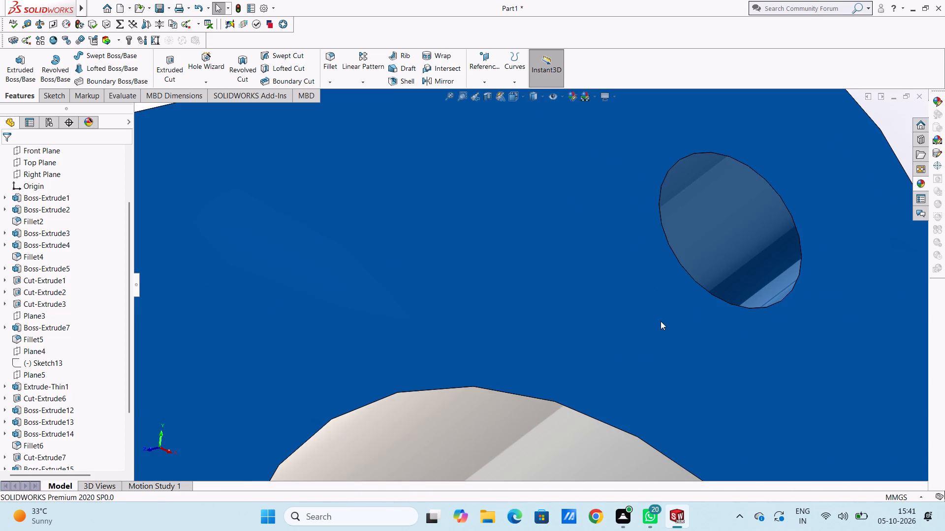
pyautogui.click(920, 183)
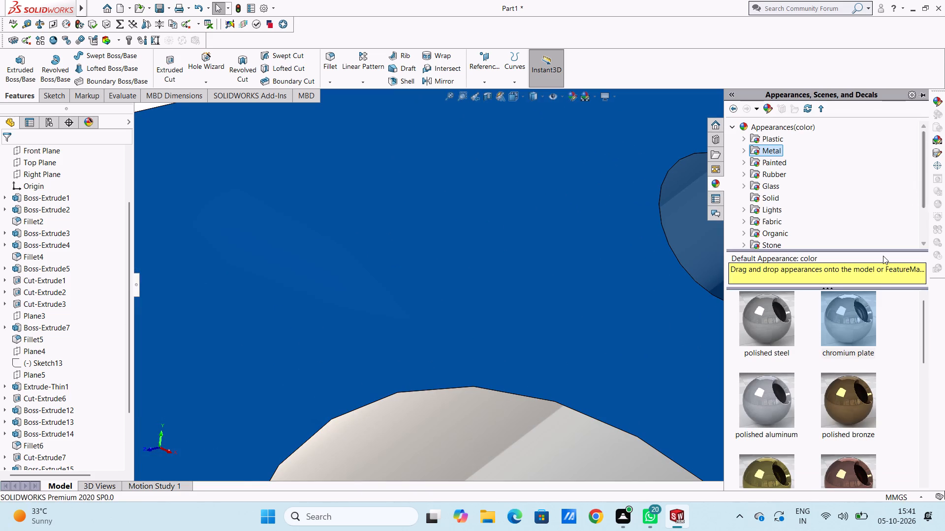
pyautogui.moveTo(869, 318); pyautogui.dragTo(727, 228)
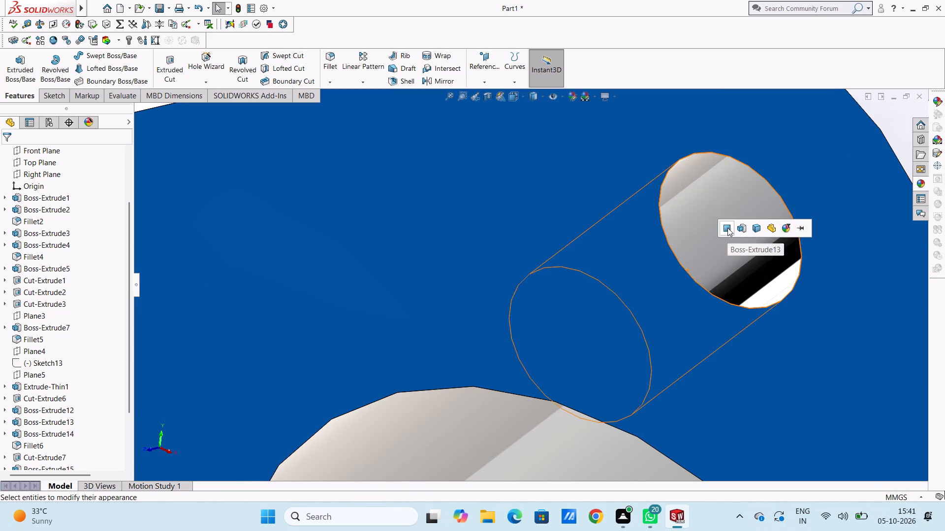
pyautogui.click(727, 228)
# Apply the chromium plate appearance to only the face of the square flange's lower-left corner hole.
pyautogui.scroll(7, 677, 303)
pyautogui.scroll(5, 616, 345)
pyautogui.scroll(-3, 516, 420)
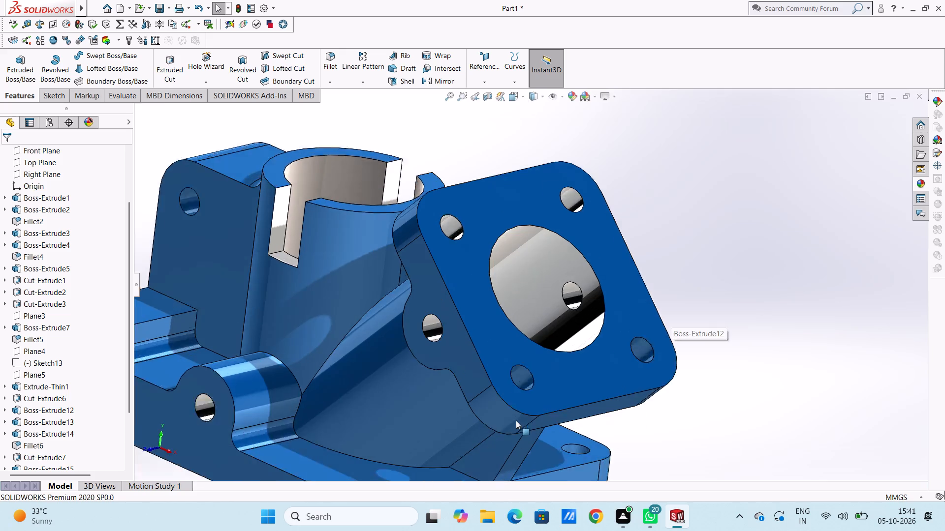
pyautogui.scroll(-2, 516, 420)
pyautogui.scroll(-6, 457, 360)
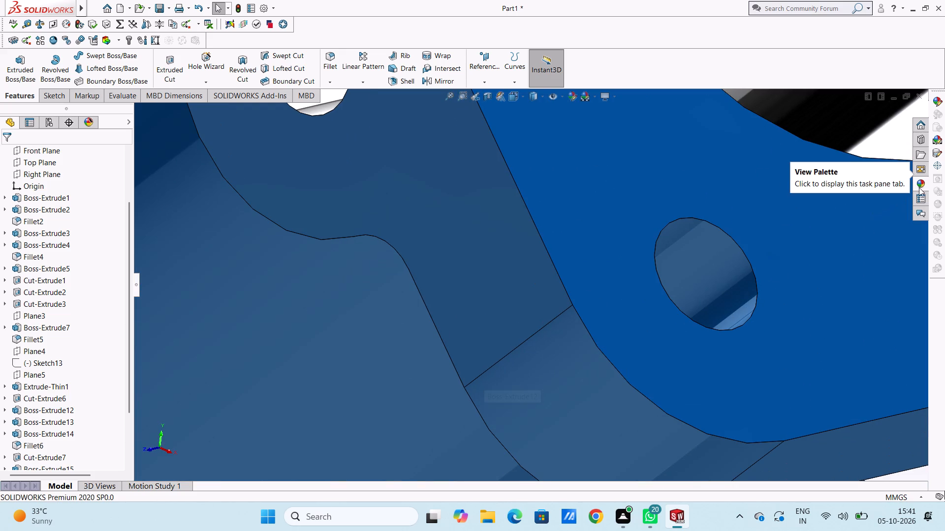
pyautogui.click(917, 182)
pyautogui.moveTo(855, 322); pyautogui.dragTo(666, 313)
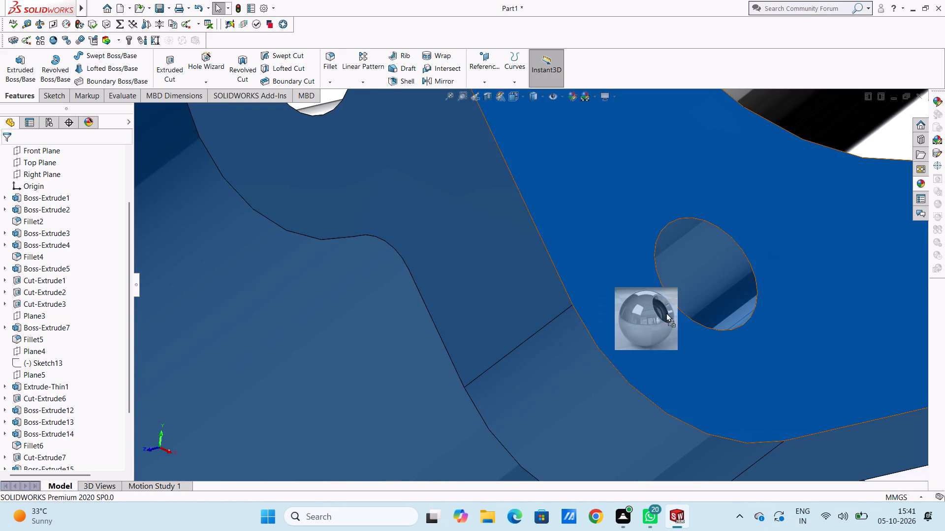
pyautogui.moveTo(666, 313); pyautogui.dragTo(711, 276)
pyautogui.click(711, 276)
# Apply the chromium plate appearance to only the face of the square flange's lower-right corner hole.
pyautogui.scroll(6, 759, 277)
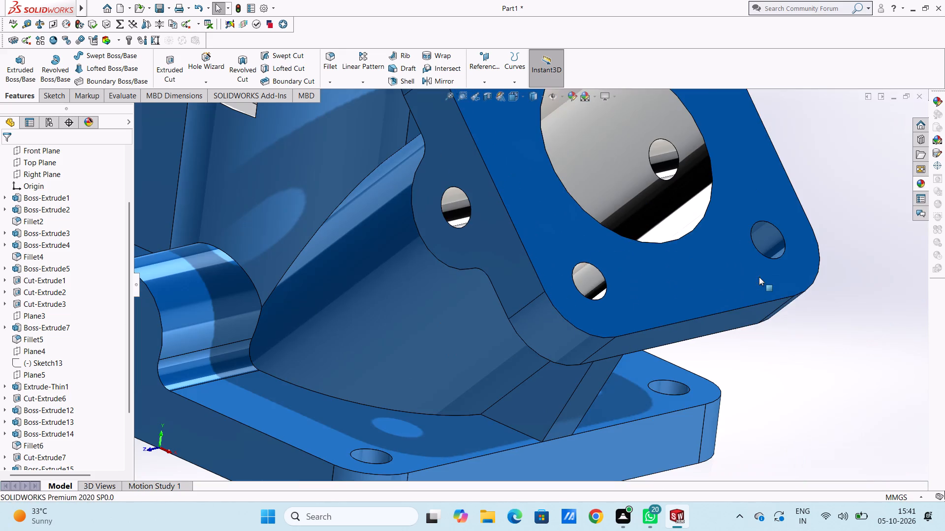
pyautogui.scroll(-5, 739, 240)
pyautogui.scroll(-5, 686, 265)
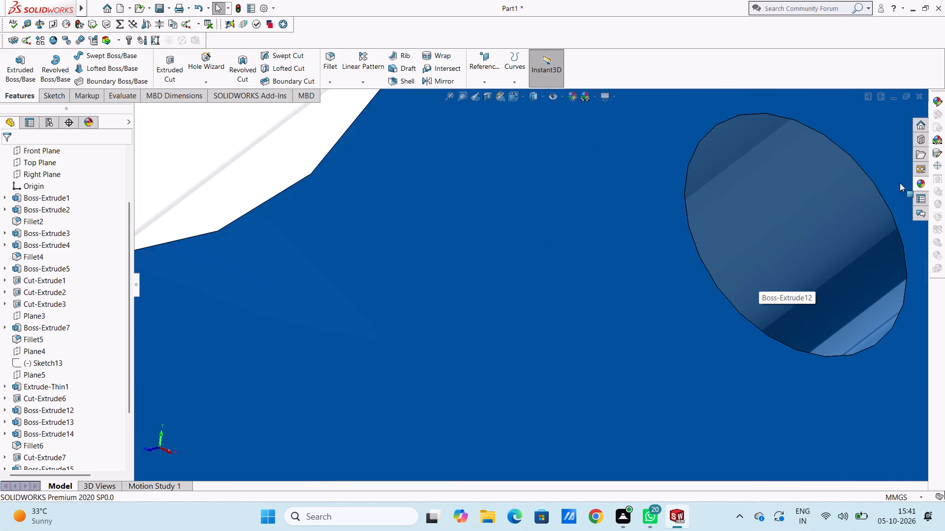
pyautogui.click(914, 182)
pyautogui.moveTo(861, 323); pyautogui.dragTo(659, 306)
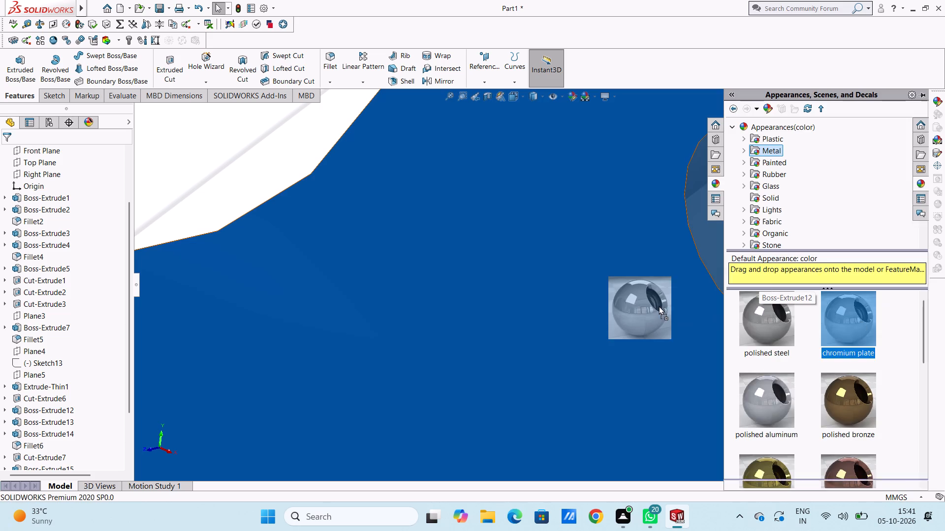
pyautogui.moveTo(659, 306); pyautogui.dragTo(786, 233)
pyautogui.click(786, 233)
# Apply the chromium plate appearance to only the face of the vertical hole in the base plate's front corner below the flange.
pyautogui.scroll(5, 774, 259)
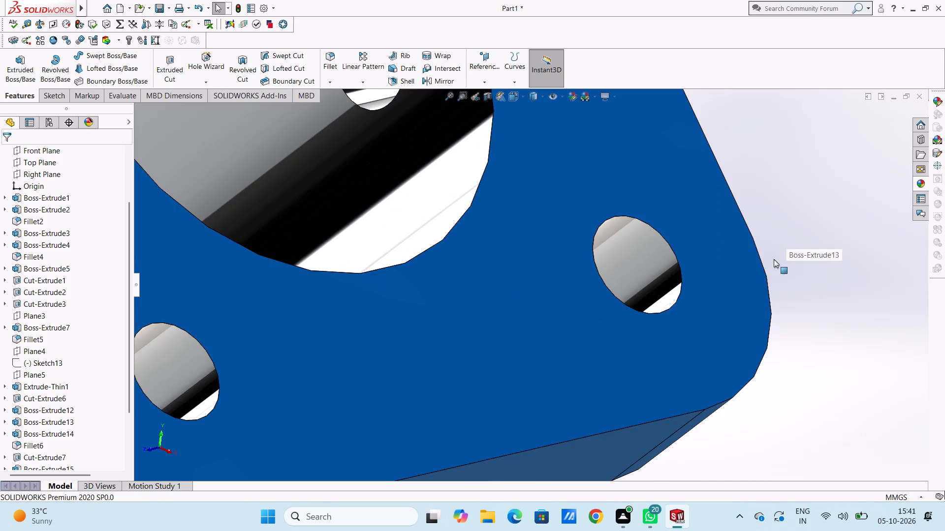
pyautogui.scroll(5, 497, 318)
pyautogui.scroll(5, 375, 332)
pyautogui.scroll(-2, 335, 403)
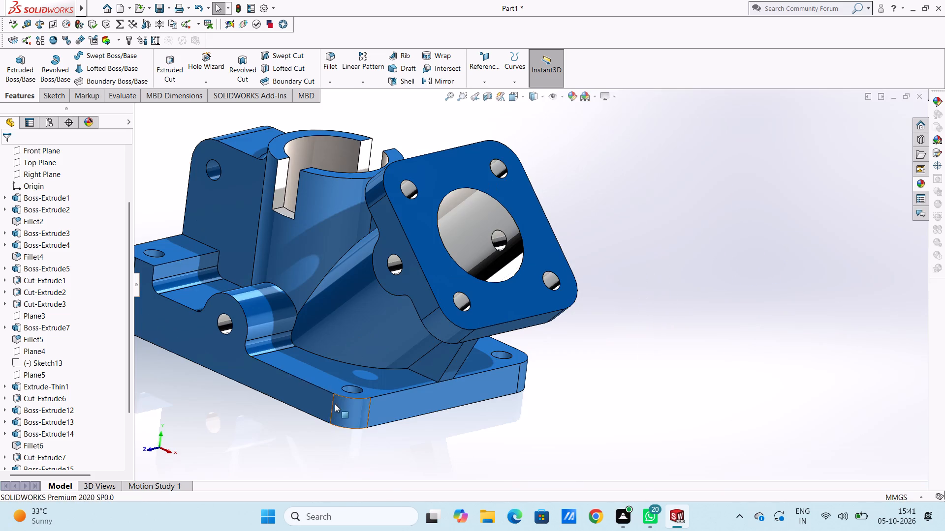
pyautogui.scroll(-3, 335, 404)
pyautogui.scroll(-5, 417, 314)
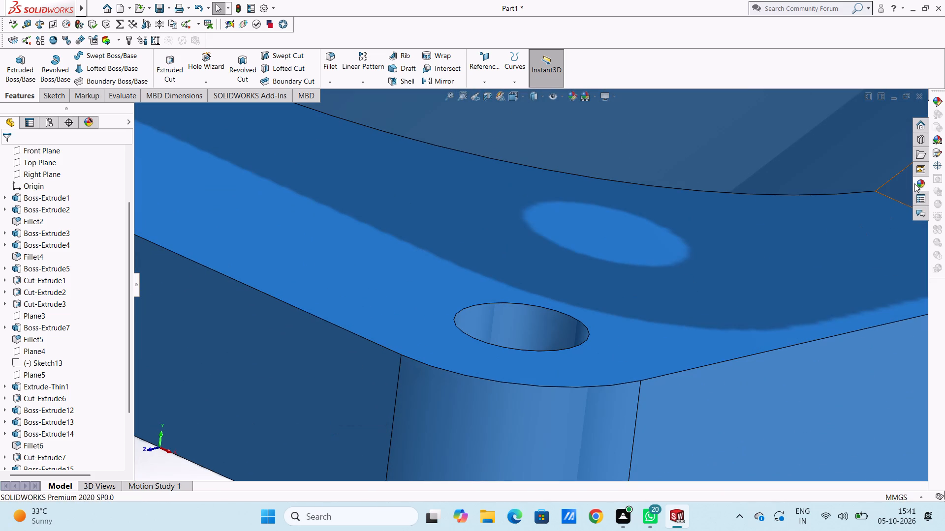
pyautogui.click(920, 181)
pyautogui.moveTo(867, 326); pyautogui.dragTo(558, 333)
pyautogui.click(558, 333)
pyautogui.scroll(5, 705, 275)
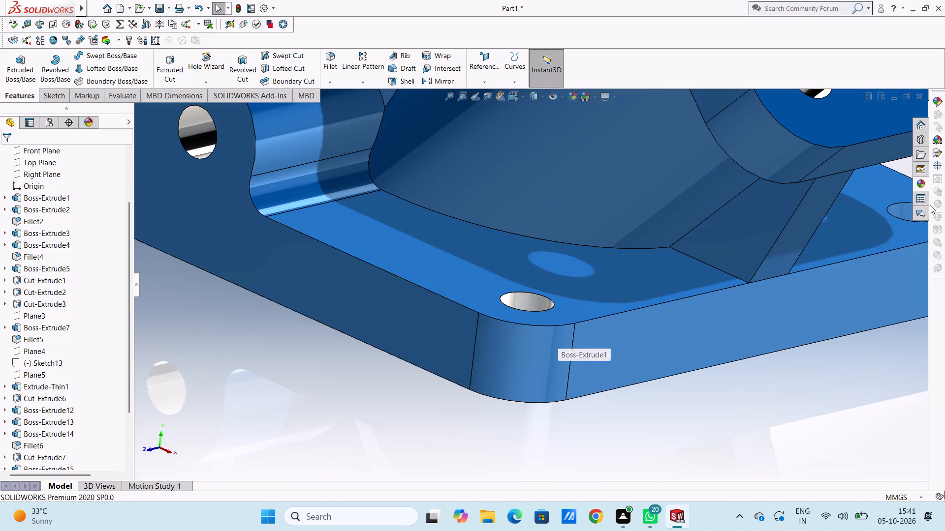
# Apply the chromium plate appearance to only the face of the vertical hole in the base plate's far corner beneath the flange.
pyautogui.scroll(-3, 923, 206)
pyautogui.scroll(-5, 873, 213)
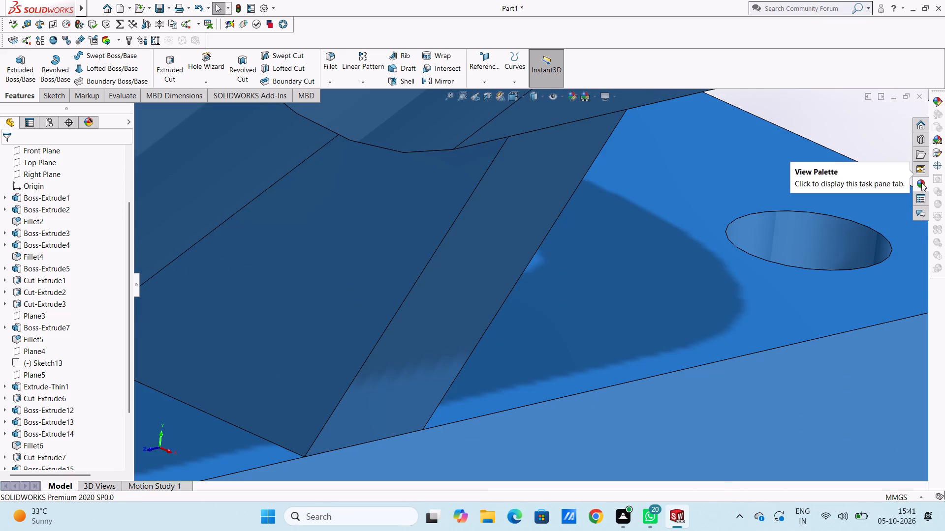
pyautogui.click(921, 182)
pyautogui.moveTo(858, 322); pyautogui.dragTo(824, 194)
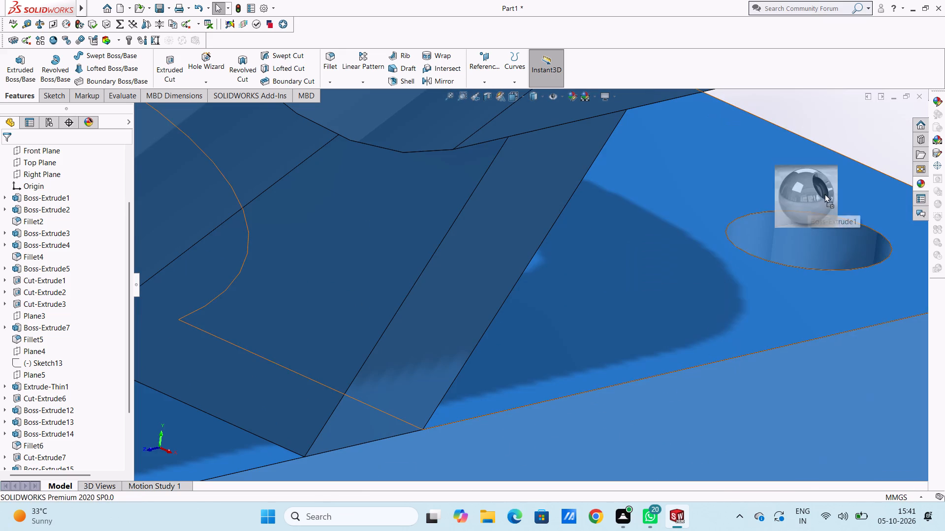
pyautogui.moveTo(824, 194); pyautogui.dragTo(821, 236)
pyautogui.click(821, 236)
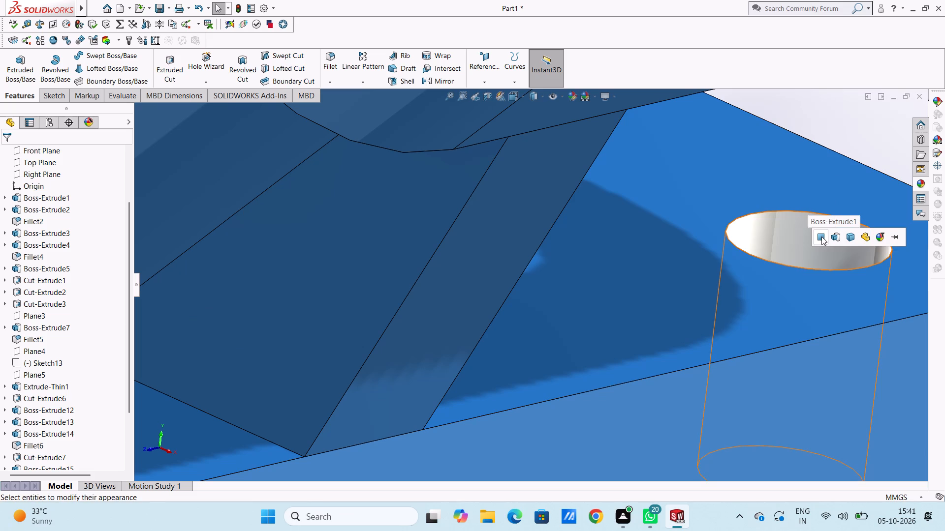
# Apply the chromium plate appearance to only the face of the vertical hole in the raised corner pad before the upright block.
pyautogui.scroll(6, 752, 289)
pyautogui.scroll(6, 646, 298)
pyautogui.scroll(4, 363, 279)
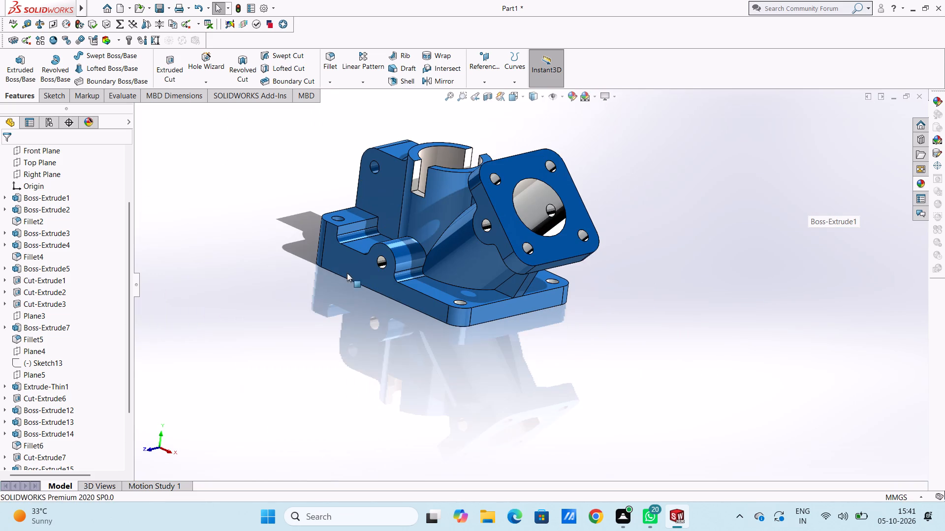
pyautogui.moveTo(335, 233); pyautogui.dragTo(354, 291, button='middle')
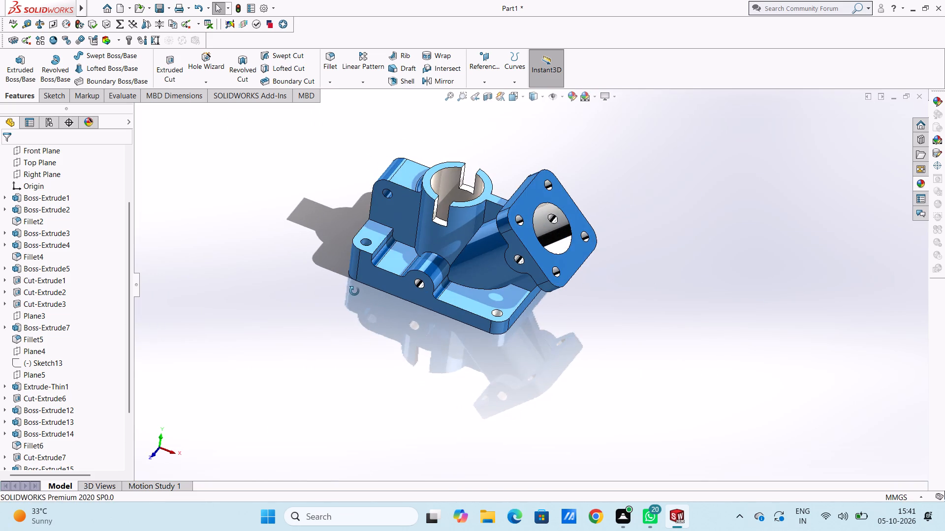
pyautogui.moveTo(354, 291); pyautogui.dragTo(355, 291, button='middle')
pyautogui.scroll(-6, 378, 183)
pyautogui.scroll(-4, 426, 454)
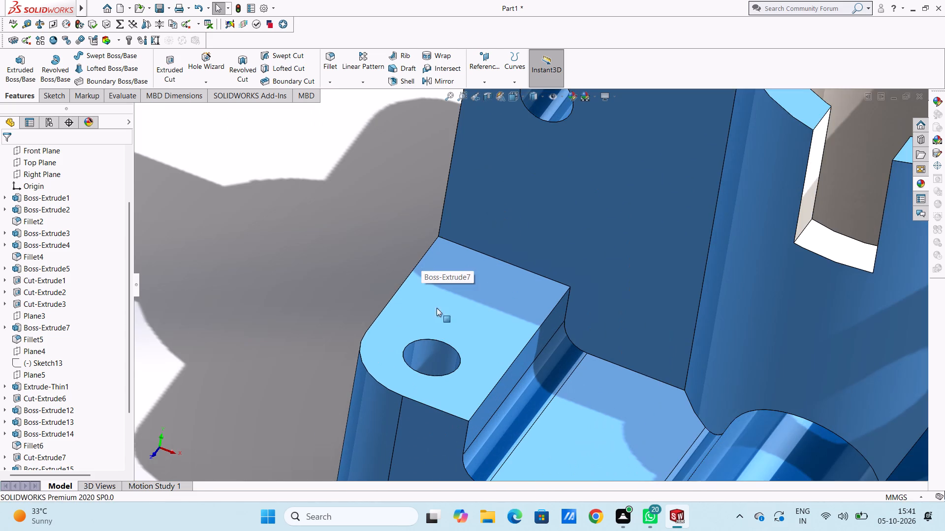
pyautogui.click(921, 184)
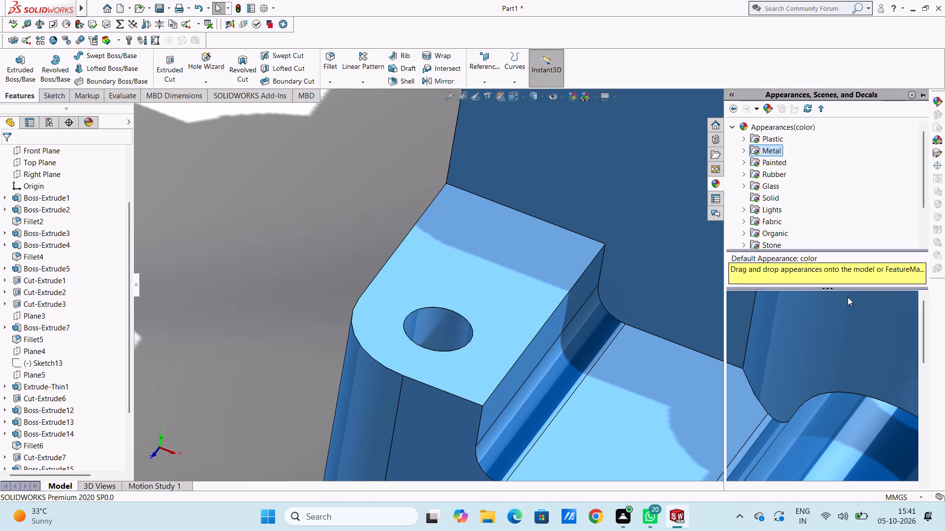
pyautogui.moveTo(850, 314); pyautogui.dragTo(445, 320)
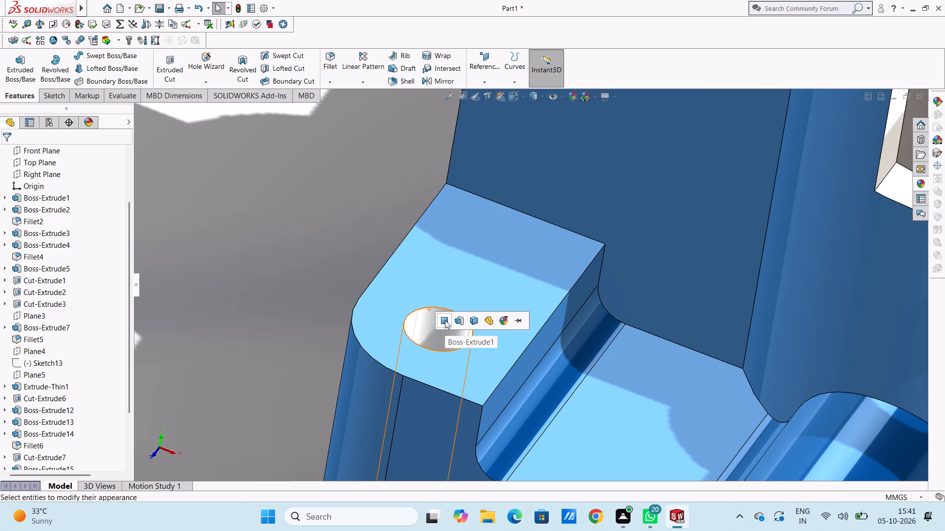
pyautogui.click(445, 320)
# Apply the chromium plate appearance to the face of the horizontal hole through the upright block beside the slotted cylinder.
pyautogui.scroll(5, 489, 222)
pyautogui.scroll(-4, 548, 158)
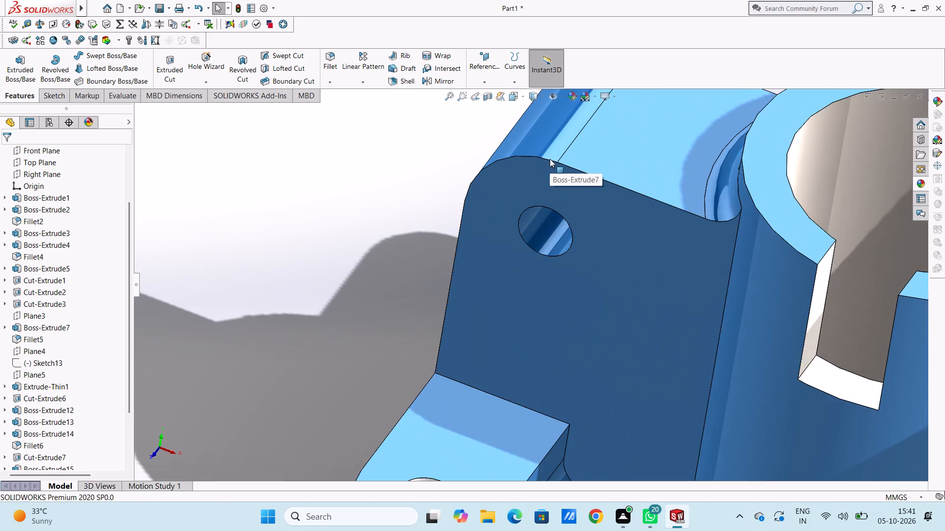
pyautogui.scroll(-2, 550, 159)
pyautogui.click(921, 185)
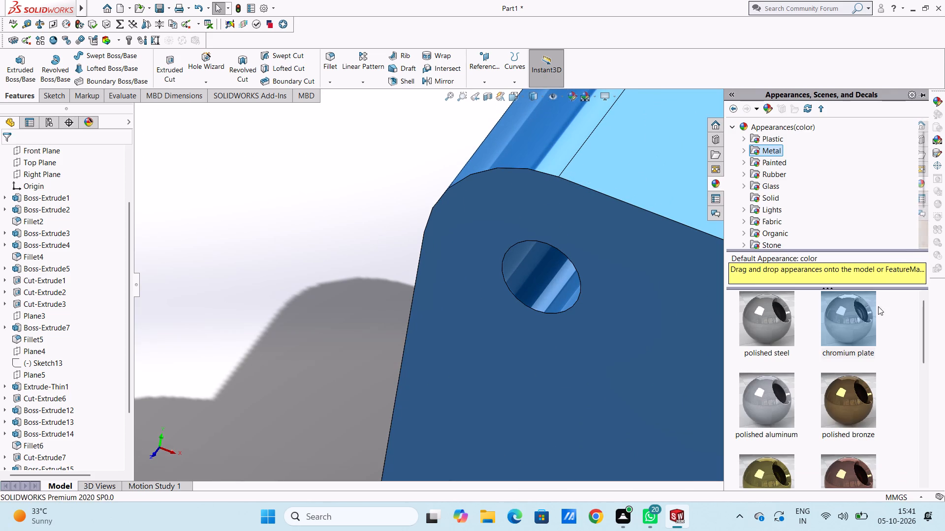
pyautogui.moveTo(859, 317); pyautogui.dragTo(532, 295)
pyautogui.click(532, 295)
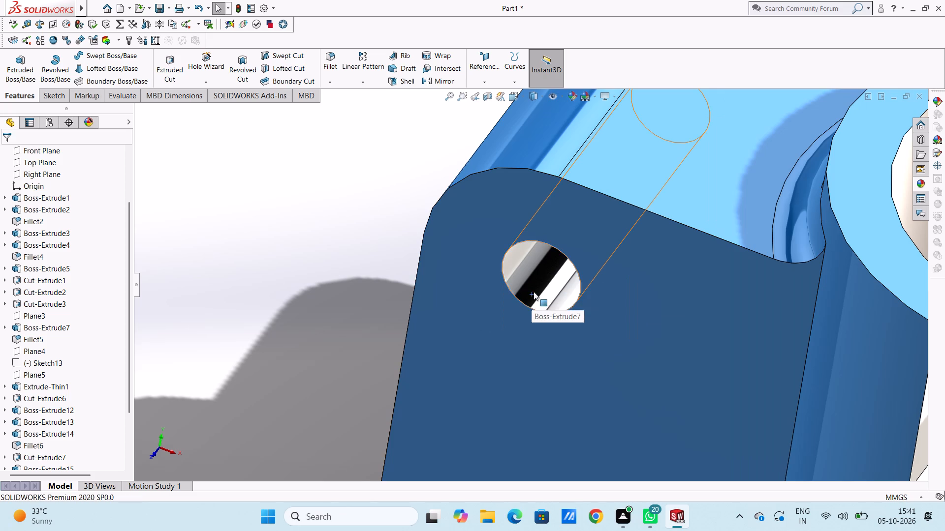
# Apply the chromium plate appearance to only the face of the vertical hole in the raised corner pad behind the upright block.
pyautogui.scroll(9, 535, 289)
pyautogui.moveTo(631, 205); pyautogui.dragTo(633, 324, button='middle')
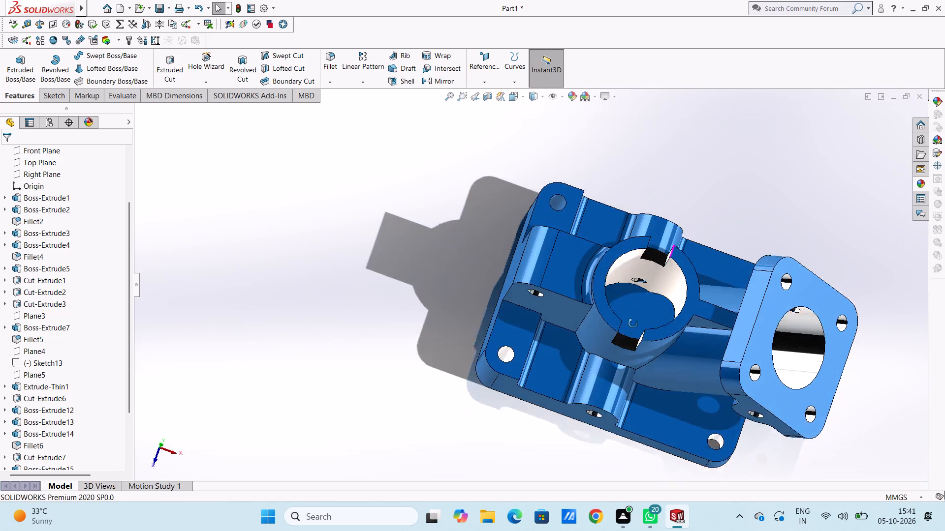
pyautogui.moveTo(633, 324); pyautogui.dragTo(631, 338, button='middle')
pyautogui.scroll(-4, 583, 194)
pyautogui.moveTo(577, 192); pyautogui.dragTo(567, 193, button='middle')
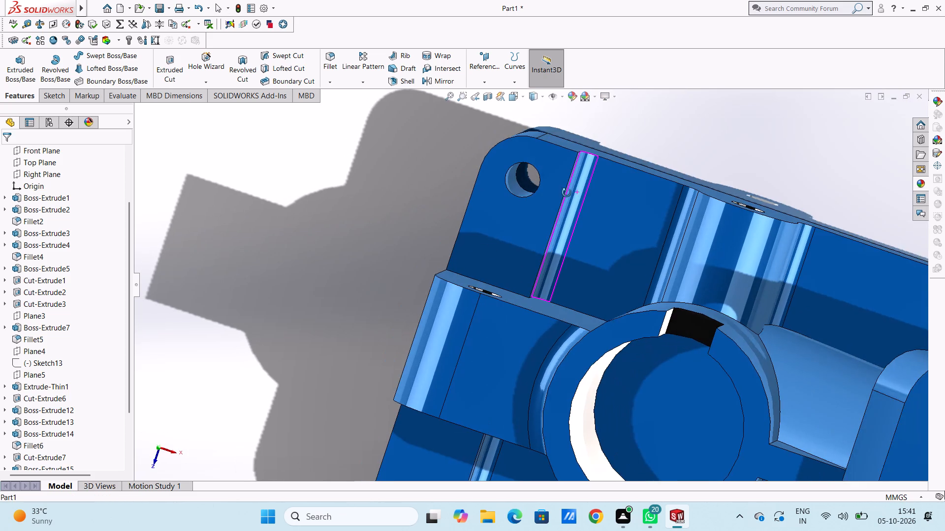
pyautogui.moveTo(567, 193); pyautogui.dragTo(545, 197, button='middle')
pyautogui.scroll(-4, 496, 177)
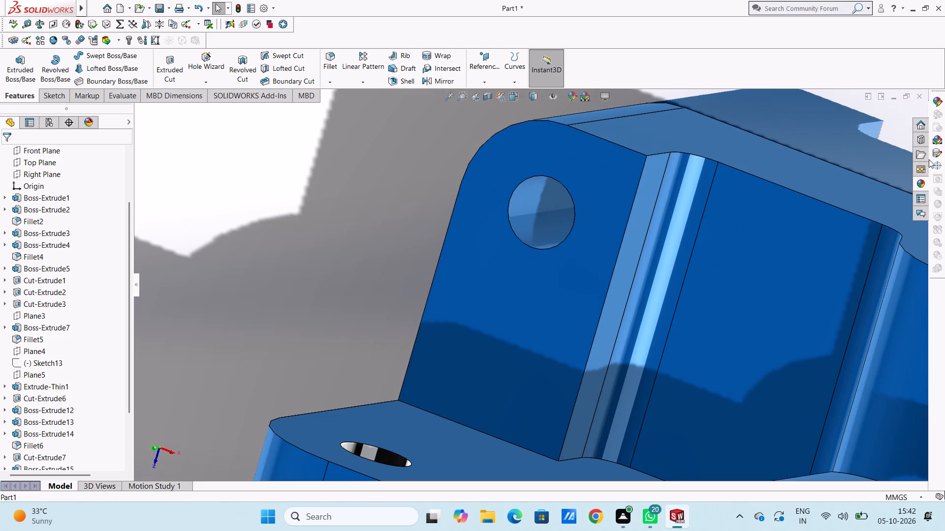
pyautogui.click(922, 186)
pyautogui.moveTo(853, 317); pyautogui.dragTo(480, 220)
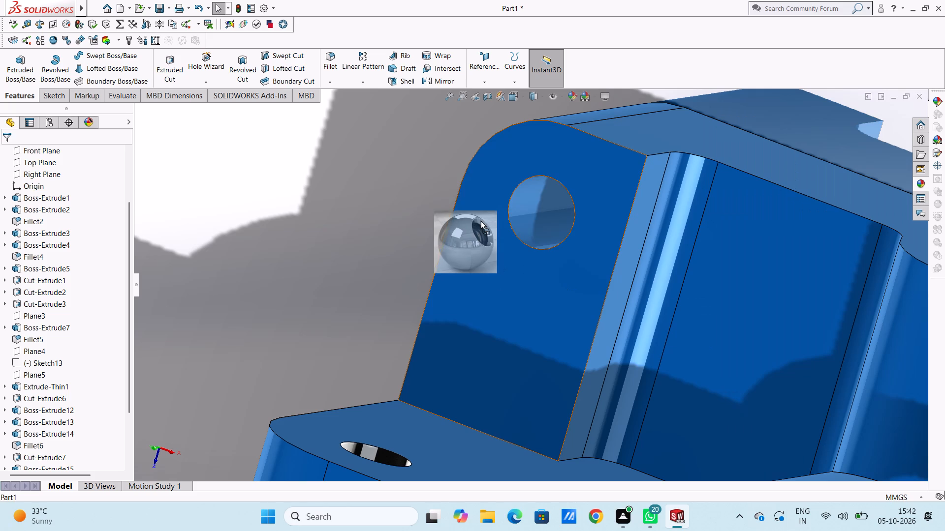
pyautogui.moveTo(480, 220); pyautogui.dragTo(548, 214)
pyautogui.click(548, 214)
# Save the part in isometric view as a SOLIDWORKS part named "inclined pipe flange housing" in the Documents folder.
pyautogui.scroll(6, 451, 274)
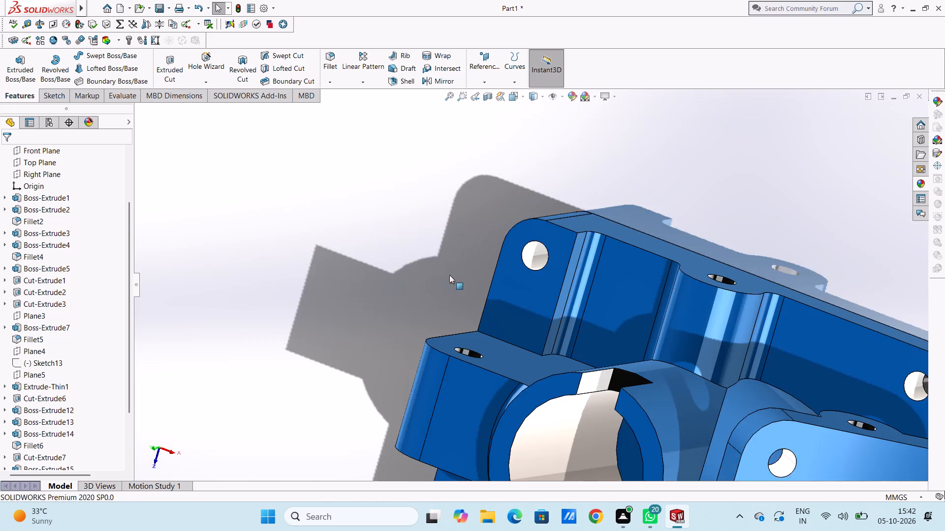
pyautogui.moveTo(384, 295); pyautogui.dragTo(417, 253, button='middle')
pyautogui.press('Escape')
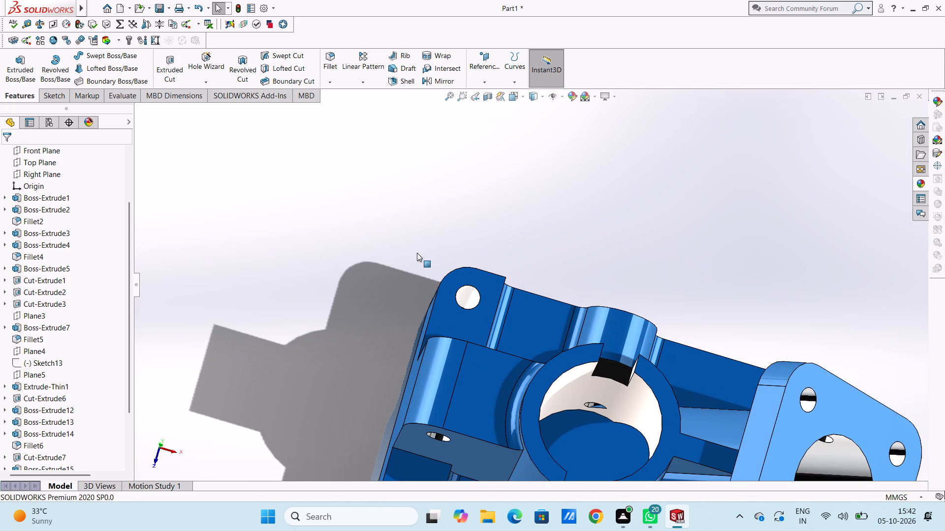
pyautogui.press('Escape')
pyautogui.hotkey('ctrl', '7')
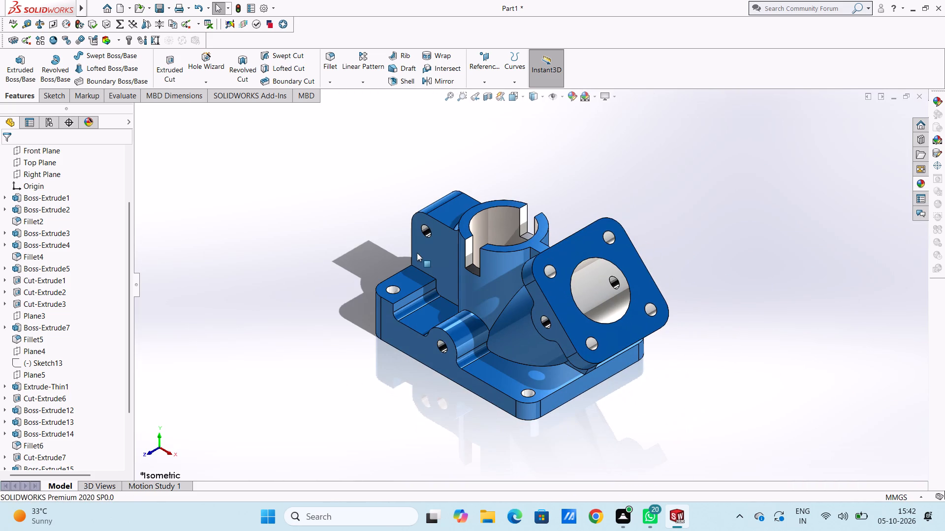
pyautogui.scroll(1, 417, 253)
pyautogui.scroll(-1, 417, 253)
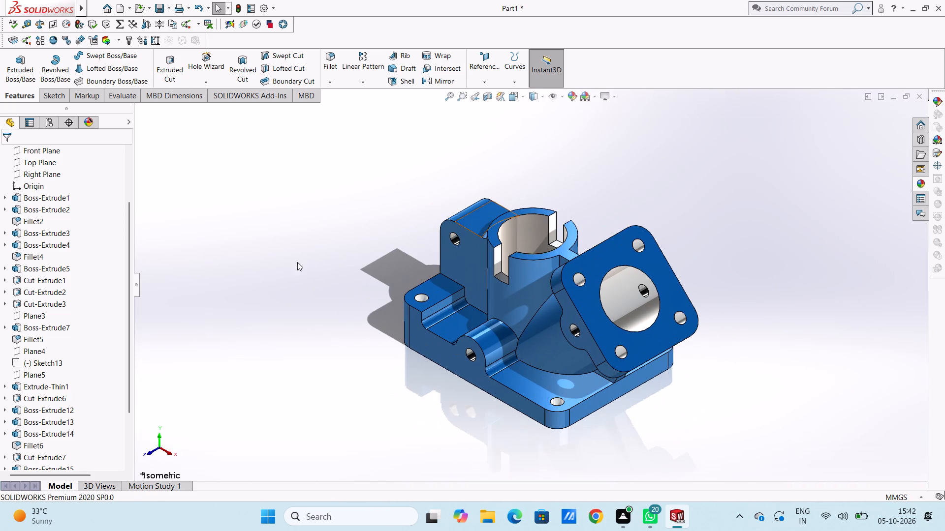
pyautogui.hotkey('ctrl', 's')
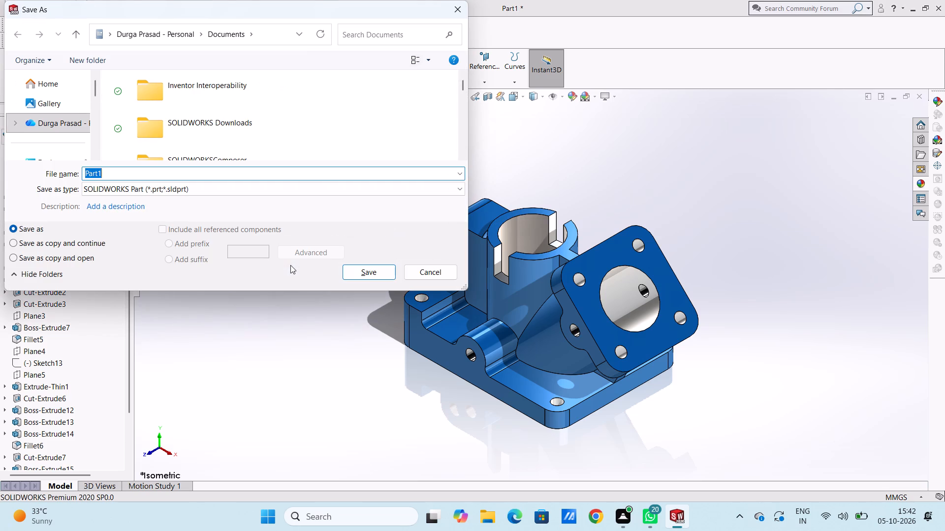
pyautogui.write('inclined pipe flange')
pyautogui.press('space')
pyautogui.write('housing')
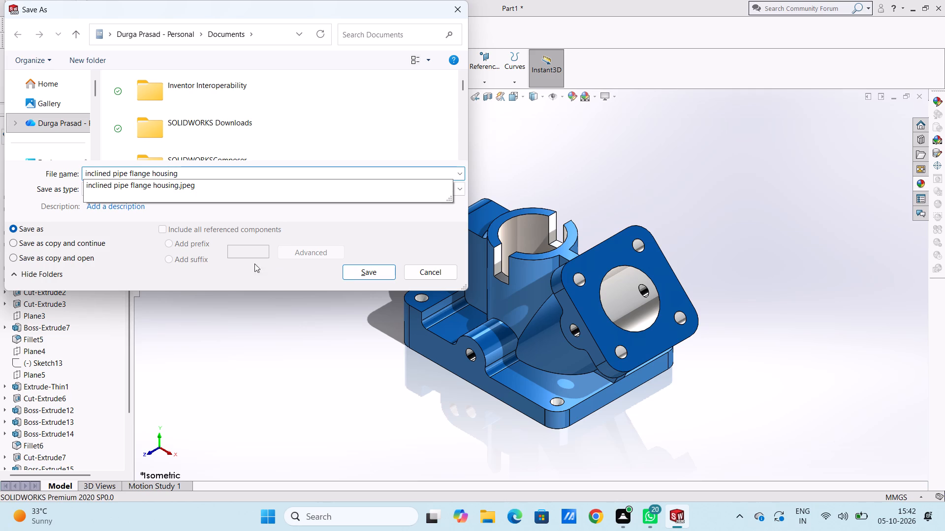
pyautogui.click(353, 277)
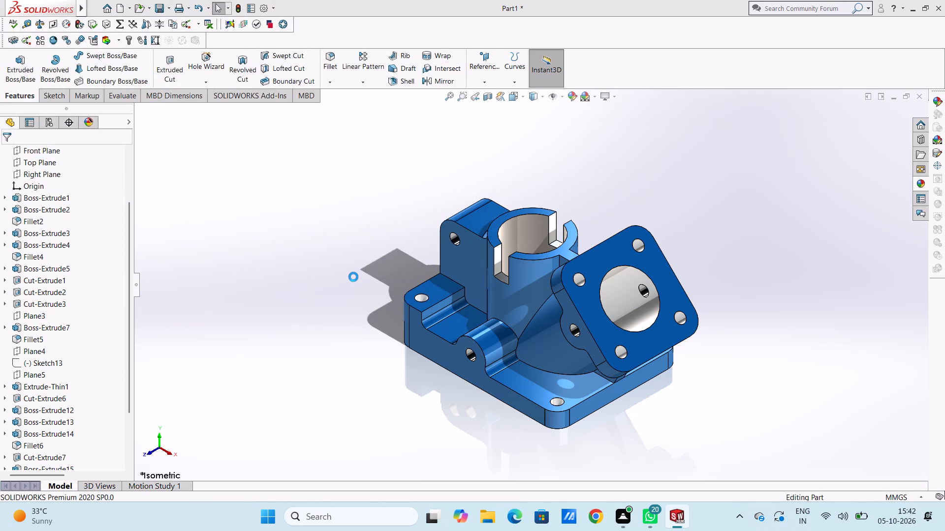
# Save a copy of the part as an Adobe Portable Document Format (*.pdf) file under the name "inclined pipe flange housing".
pyautogui.click(170, 7)
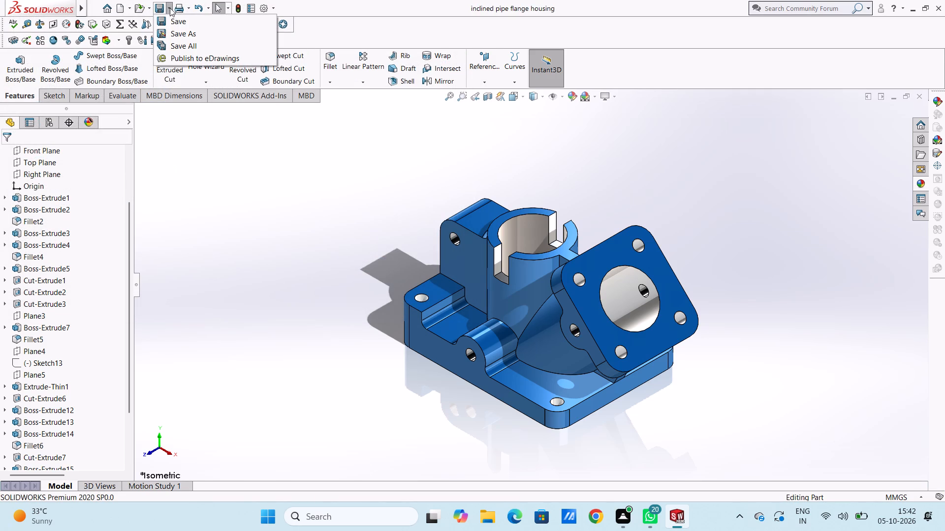
pyautogui.click(176, 31)
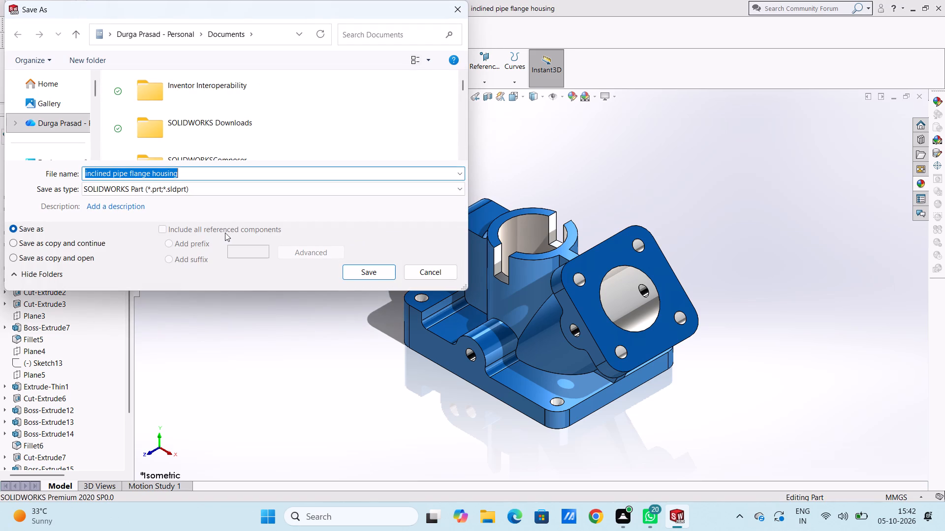
pyautogui.click(254, 191)
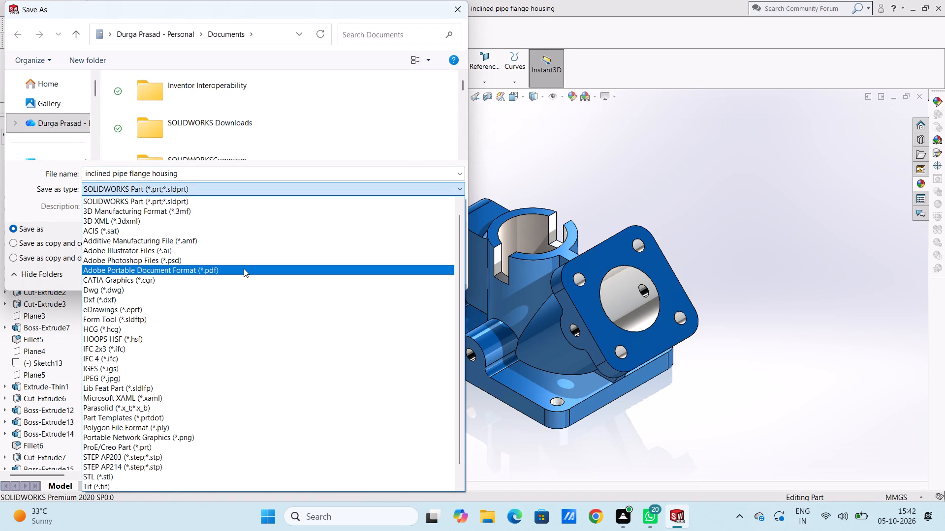
pyautogui.click(244, 268)
pyautogui.click(359, 294)
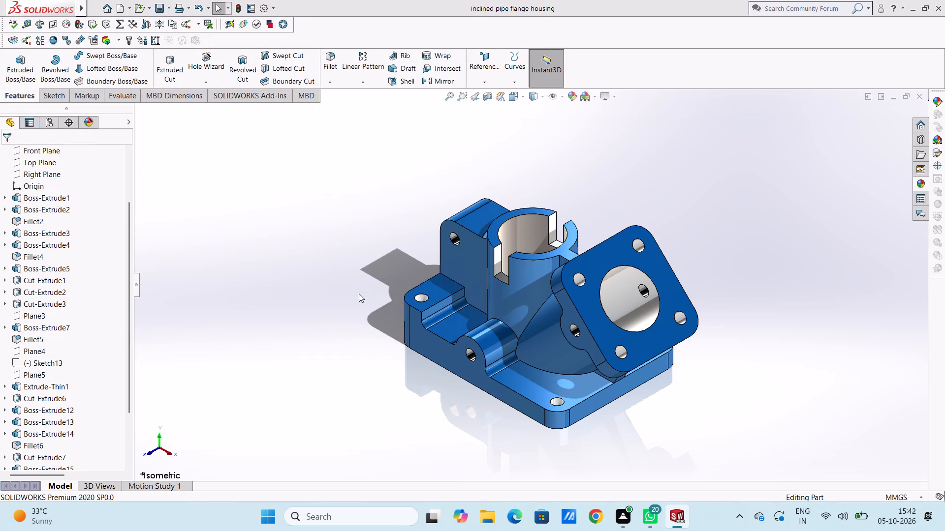